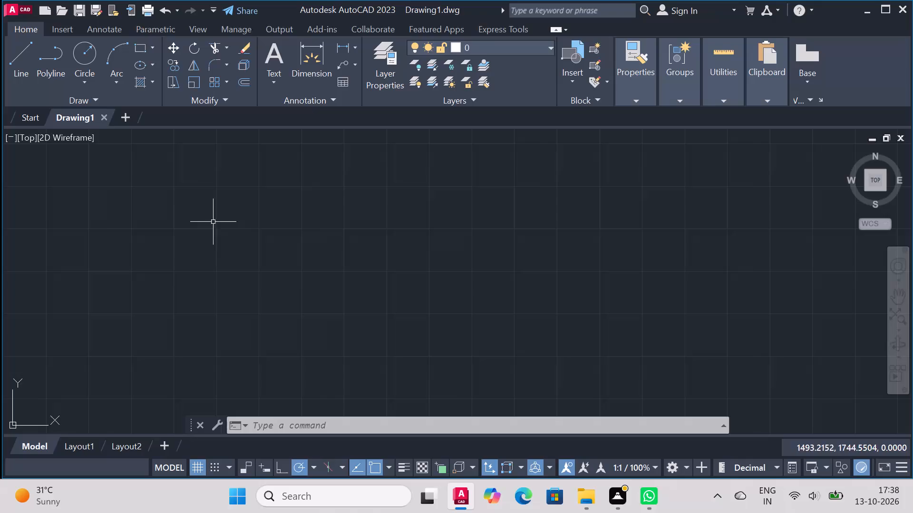
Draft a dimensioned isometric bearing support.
Turn command log recording off and back on with LOGFILEOFF and LOGFILEON.
click(477, 423)
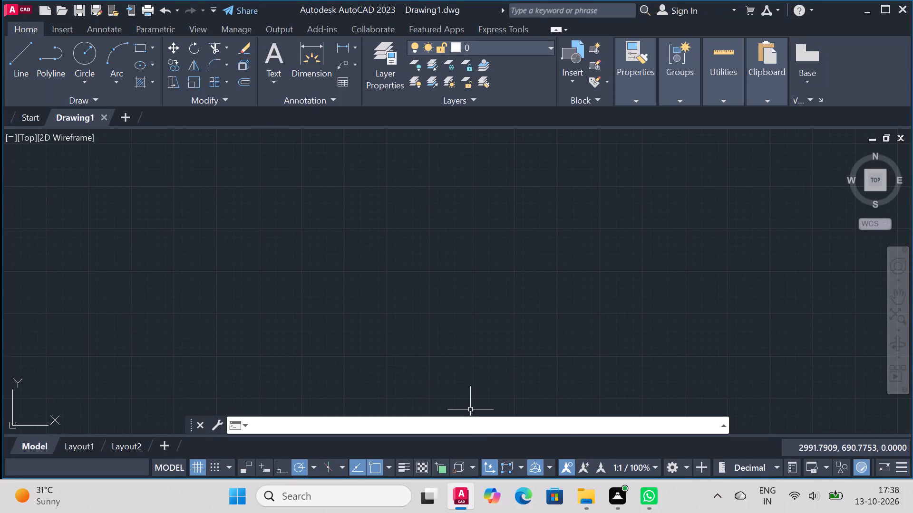
text(logfile)
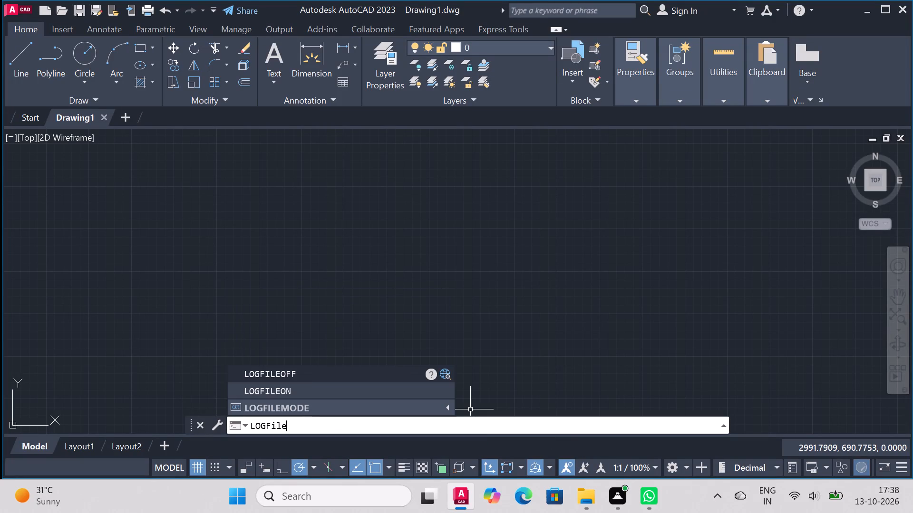
key(space)
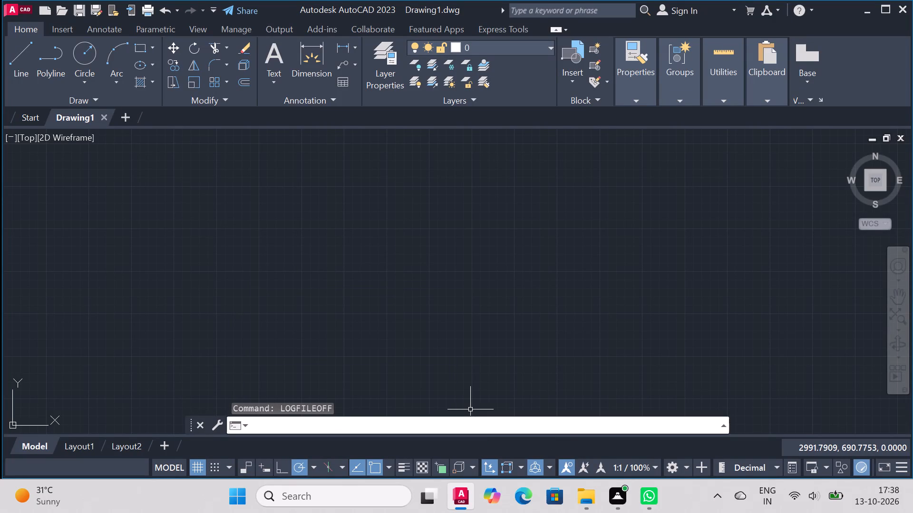
text(lof)
key(BackSpace)
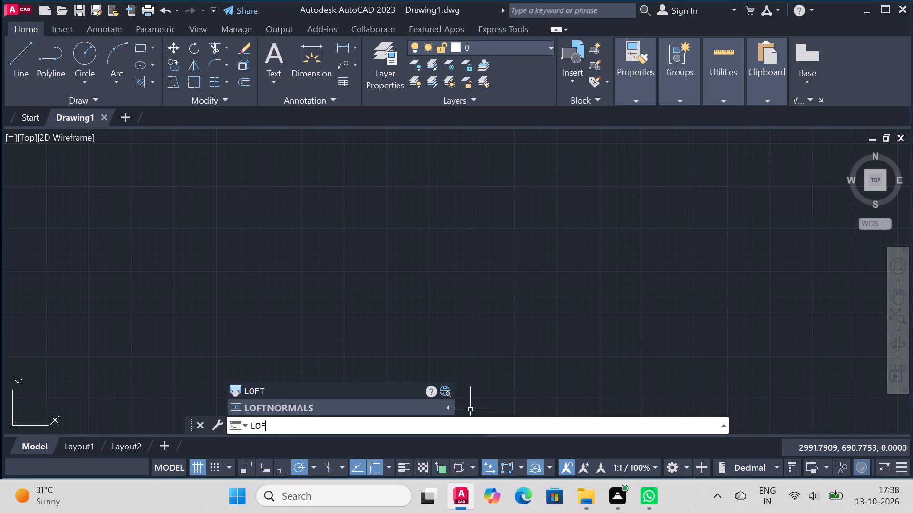
key(g)
key(Down)
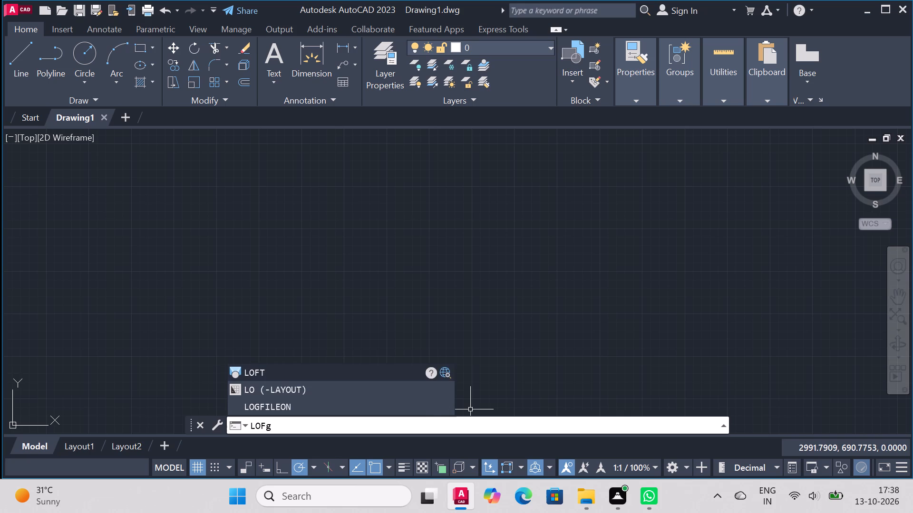
key(Down)
key(Down)
key(Return)
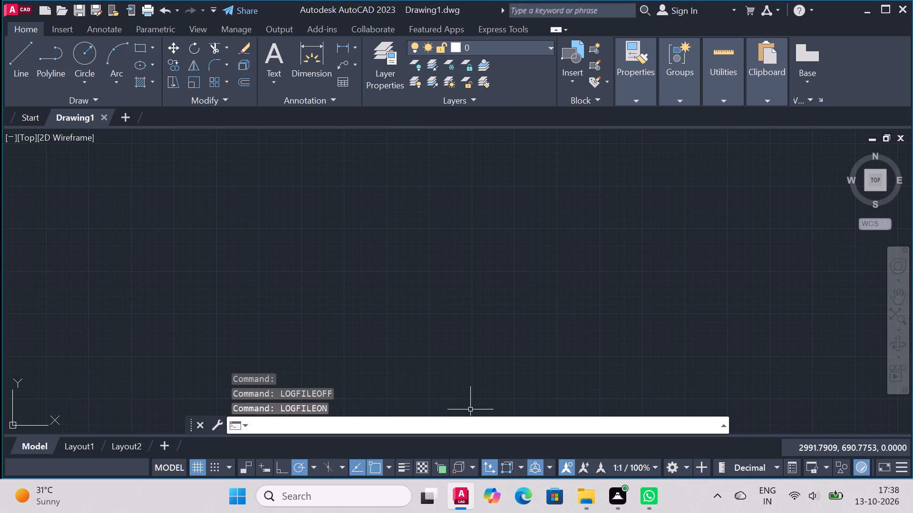
Set the model space limits with the lower corner at 0,0 and the upper corner at 100,100.
text(limits)
key(Return)
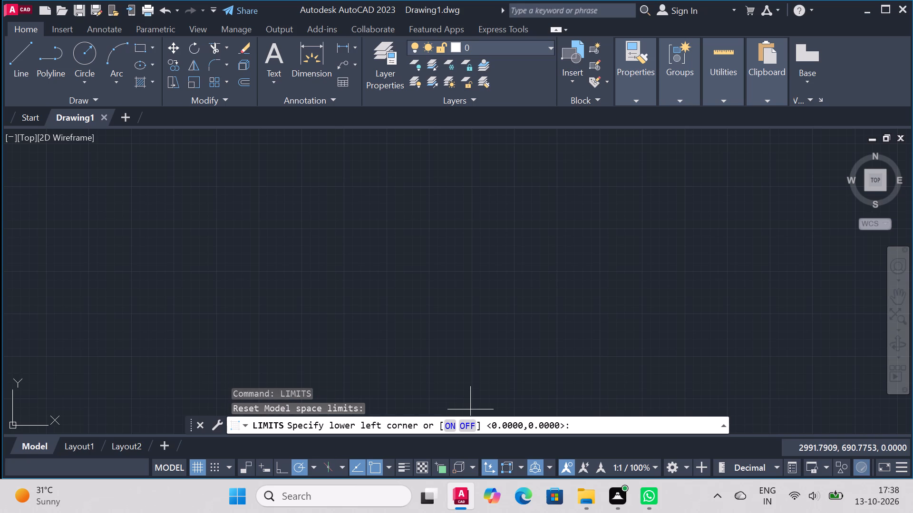
text(0,)
key(0)
key(Return)
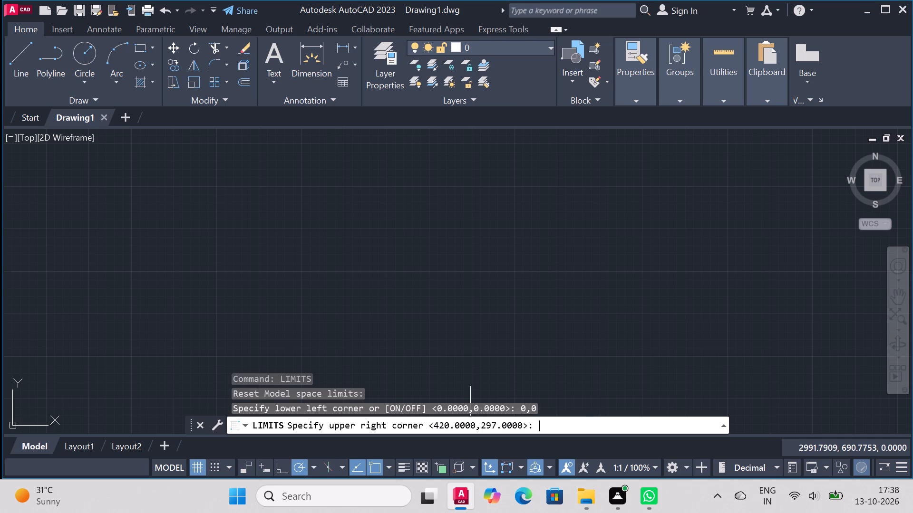
text(19)
key(BackSpace)
text(00,100)
key(Return)
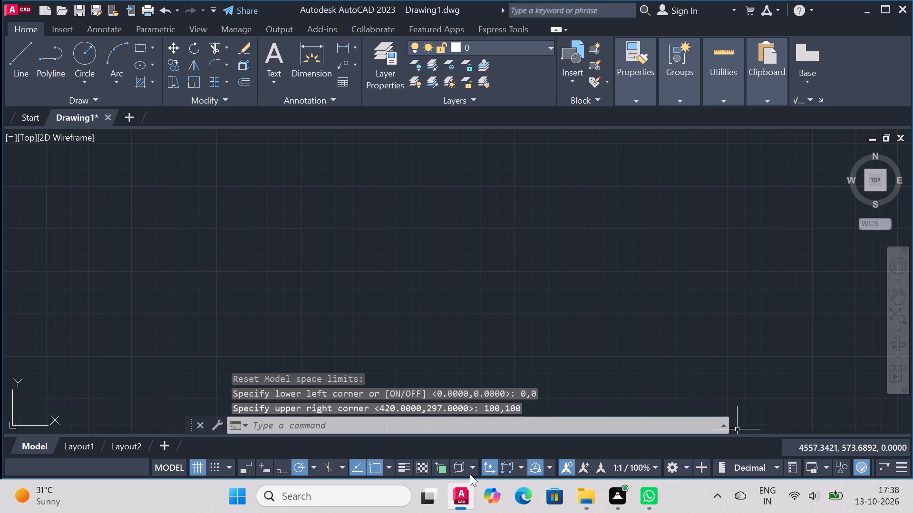
Turn on isometric drafting with the left isoplane.
click(326, 467)
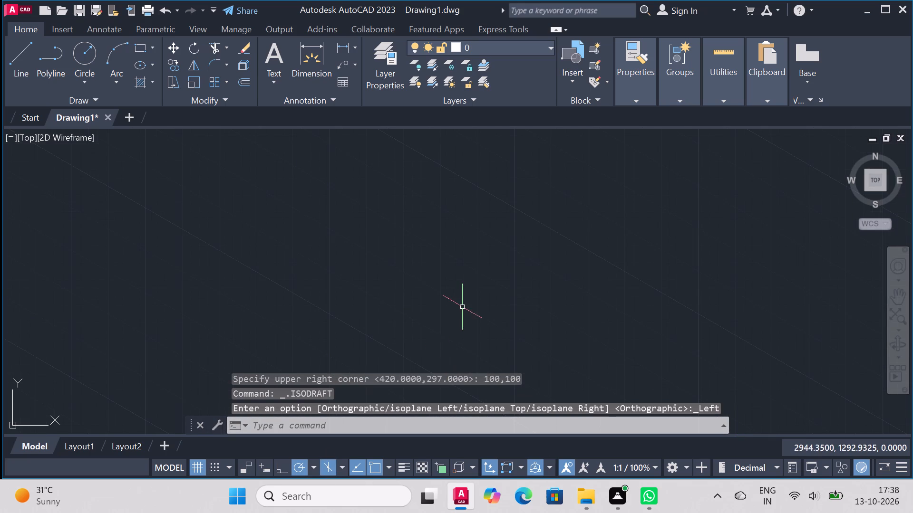
Use Zoom All to fit the view to the drawing limits.
scroll(462, 306, down, 2)
scroll(550, 262, down, 1)
scroll(531, 336, up, 2)
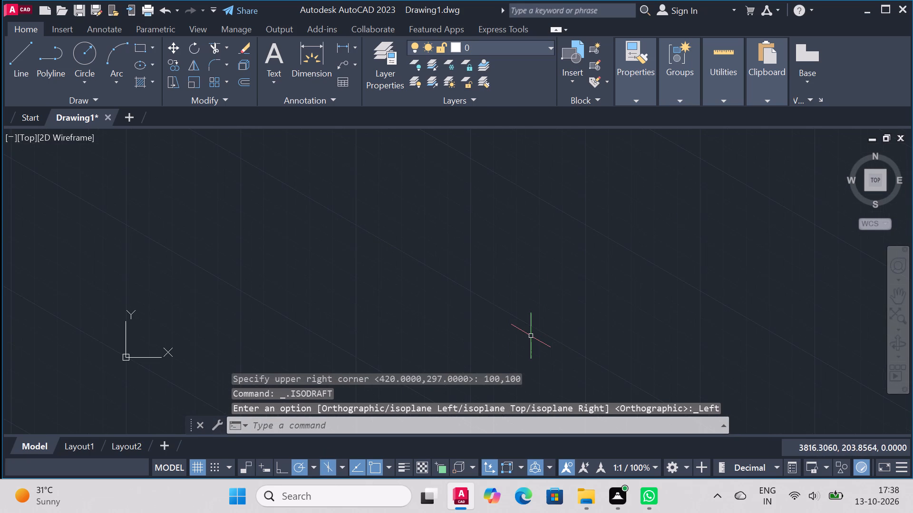
key(z)
key(Return)
key(a)
key(Return)
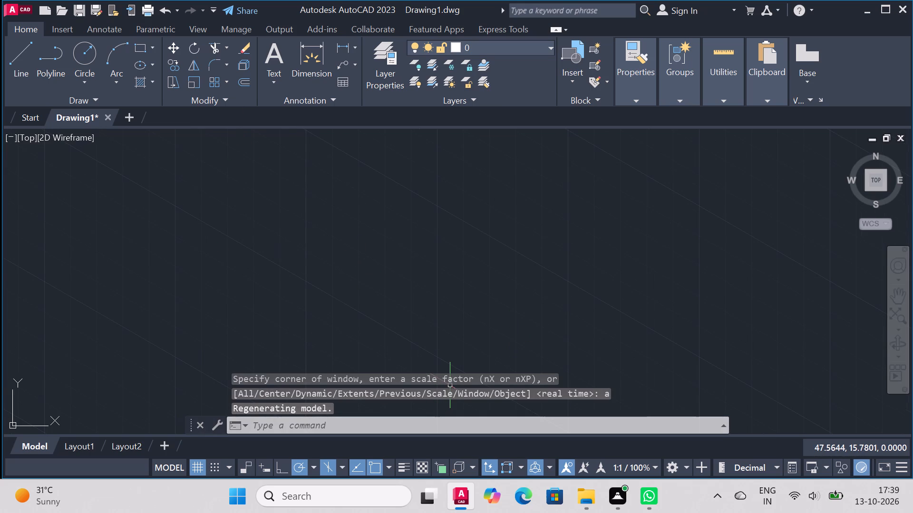
Draw a 125-unit line at 330° as the lower edge of the part's left isometric face.
key(l)
key(Return)
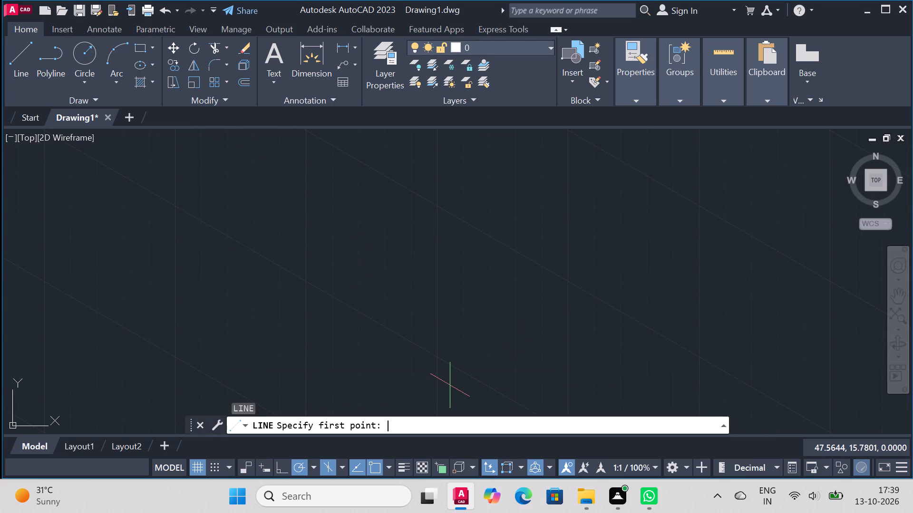
click(178, 207)
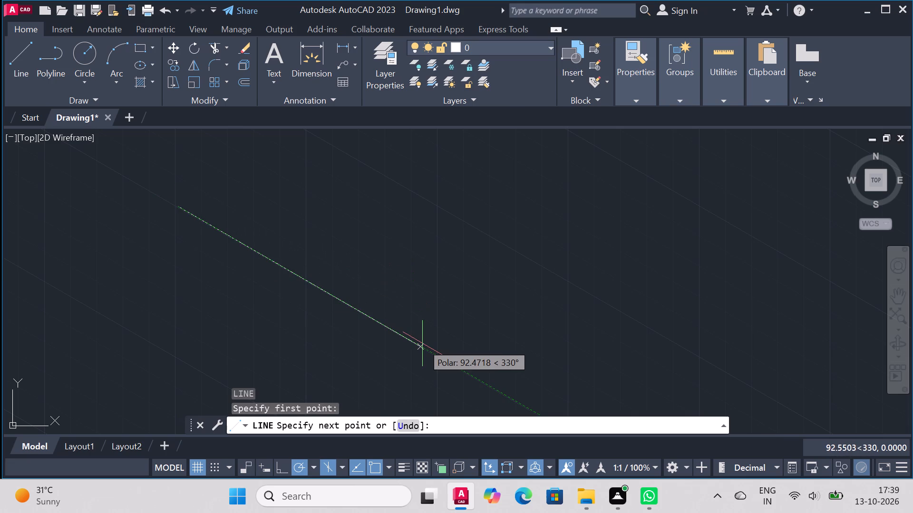
text(125)
key(Return)
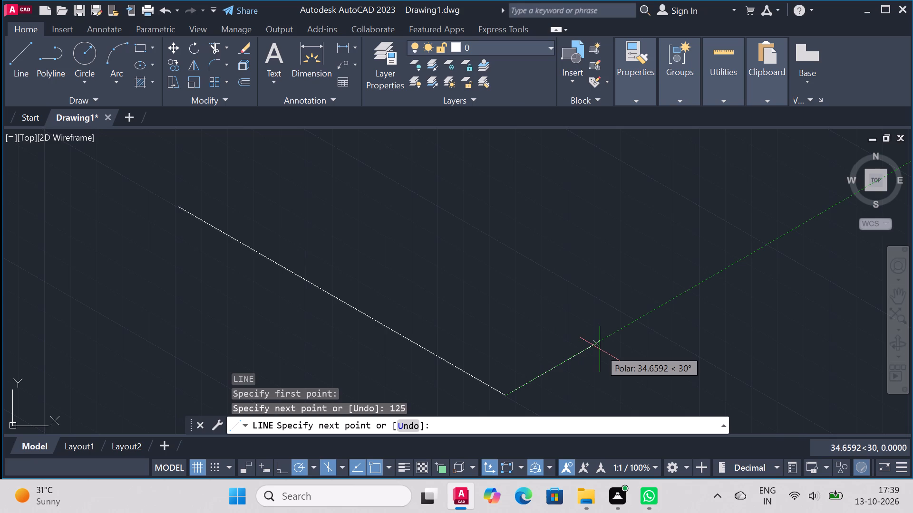
Continue the line with a notched bottom edge: 30 units at 30°, 10 units straight down, and 45 units at 30°.
text(30)
key(Return)
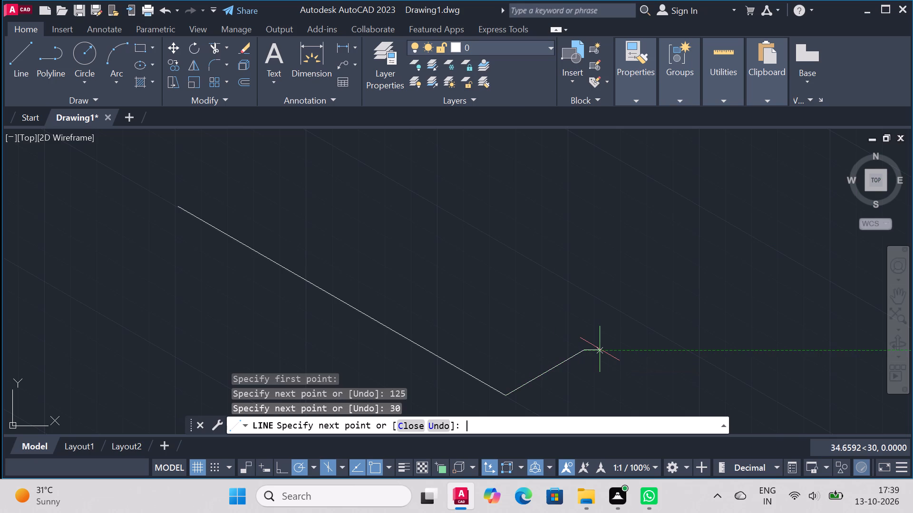
scroll(597, 290, down, 3)
scroll(581, 362, up, 2)
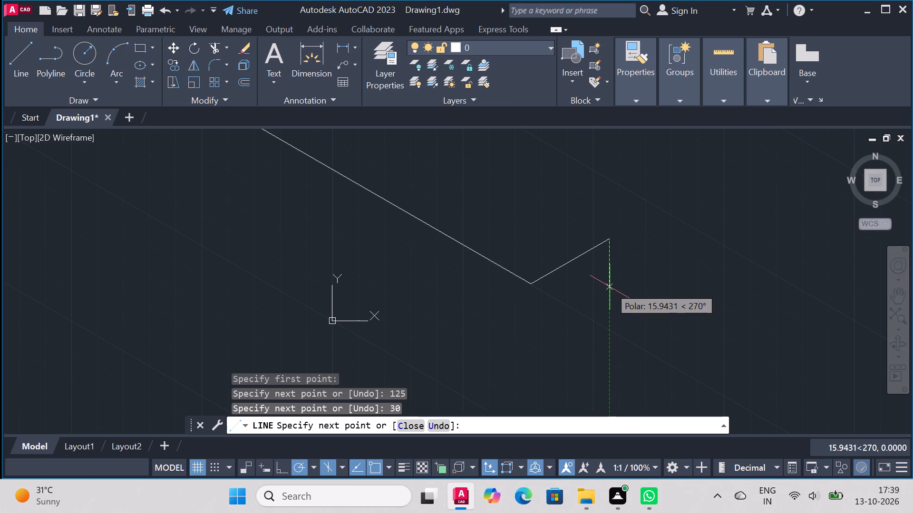
text(10)
key(Return)
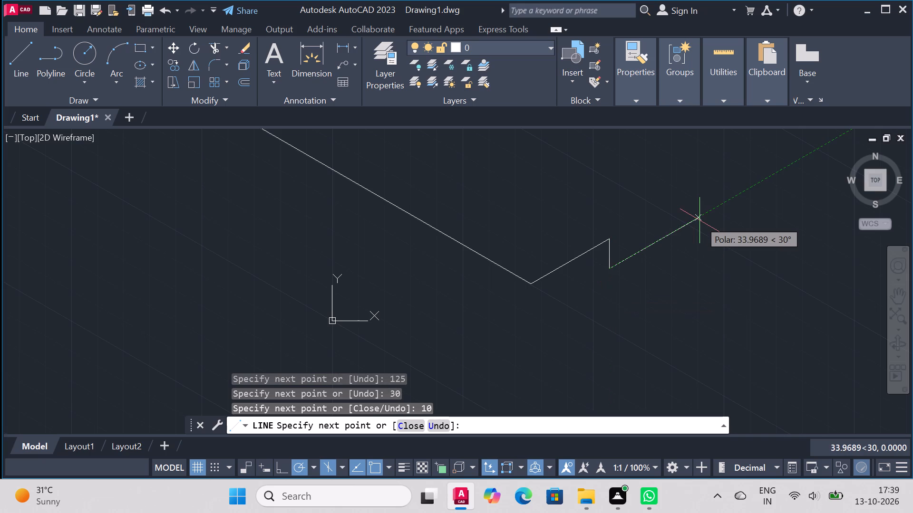
text(45)
key(Return)
Close the notched face with 30 units straight up, 75 units at 210°, and a vertical down to the end of the 125-unit line.
scroll(712, 178, down, 1)
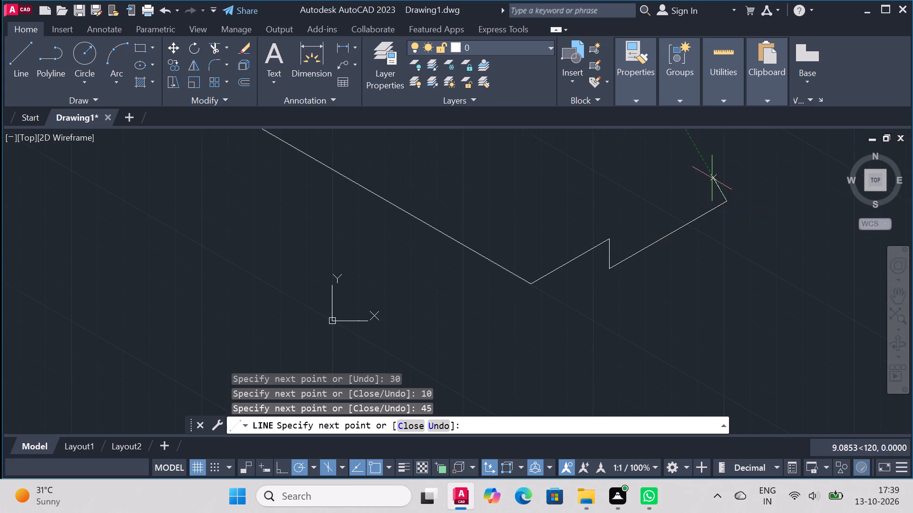
scroll(712, 178, down, 1)
text(30)
key(Return)
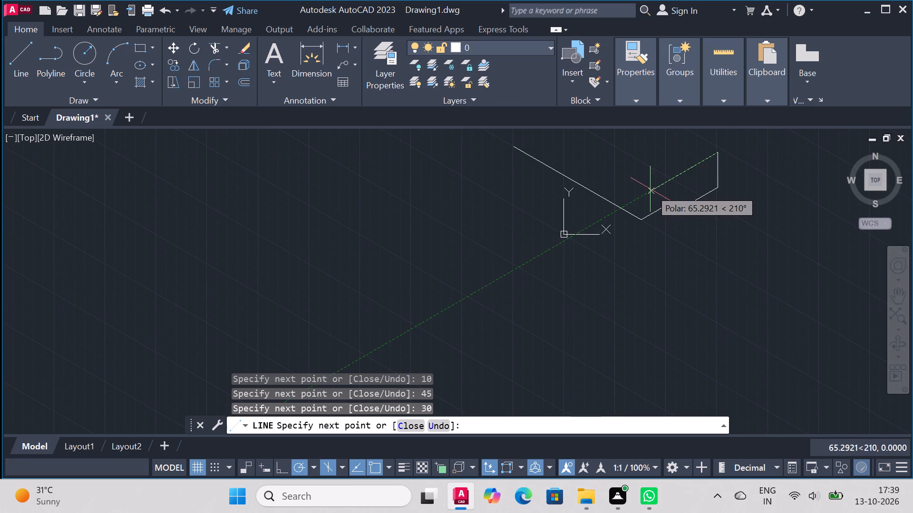
text(75)
key(Return)
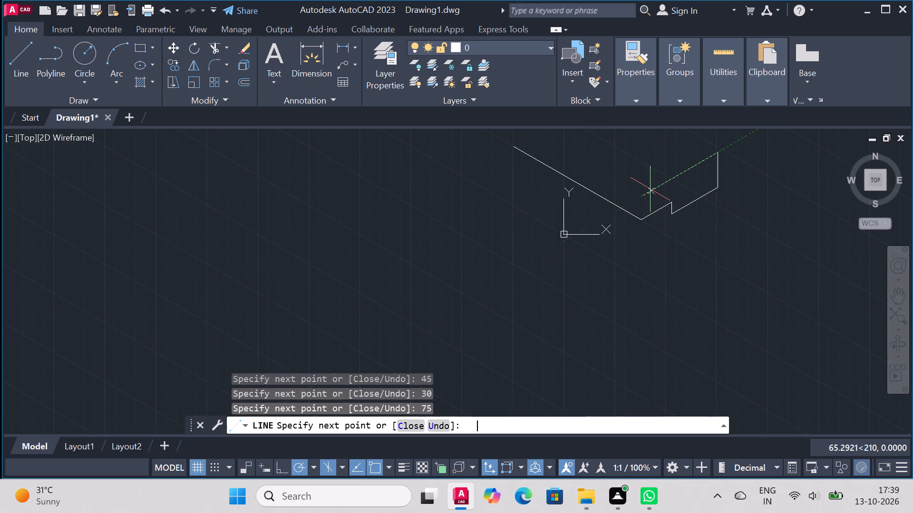
click(642, 221)
right_click(642, 221)
click(675, 236)
From the 125-unit line's free upper end, draw 60 units up, 20 at 330°, 40 down, and a line to the notched face's near top corner.
scroll(681, 241, down, 3)
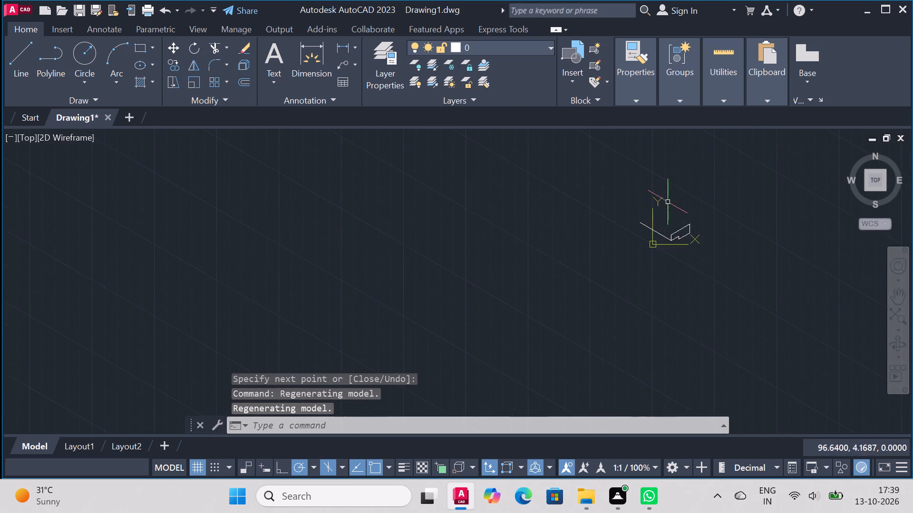
scroll(667, 199, up, 2)
scroll(669, 239, up, 1)
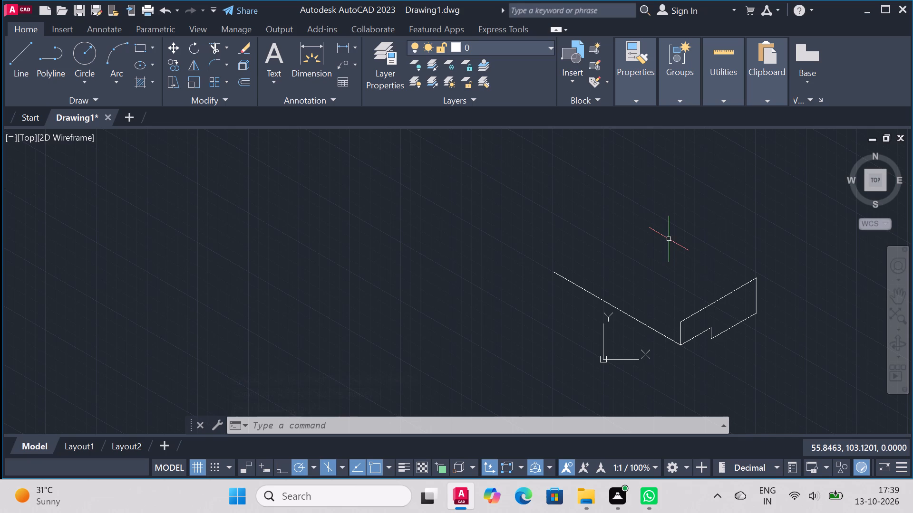
click(27, 47)
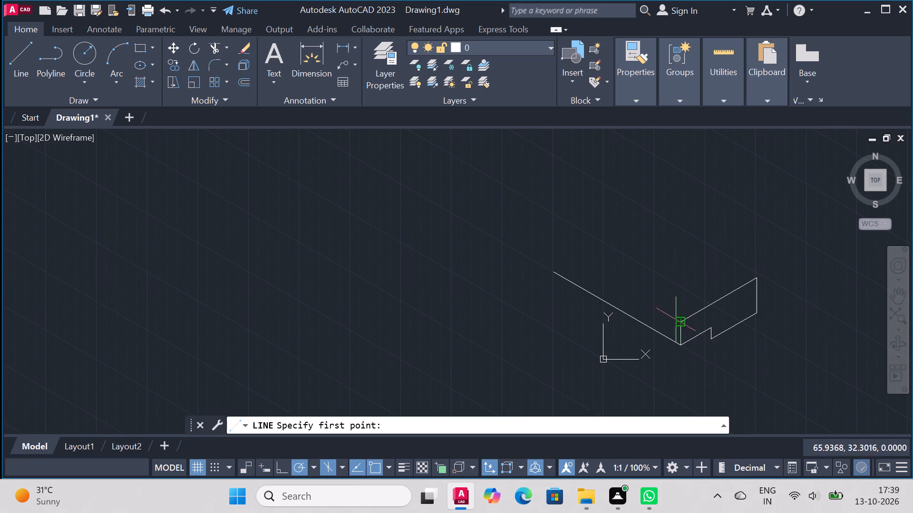
click(555, 271)
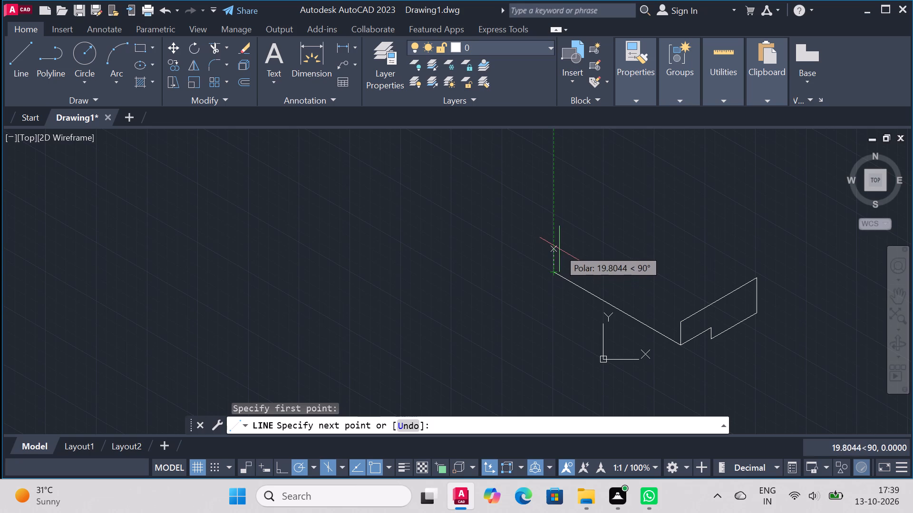
key(6)
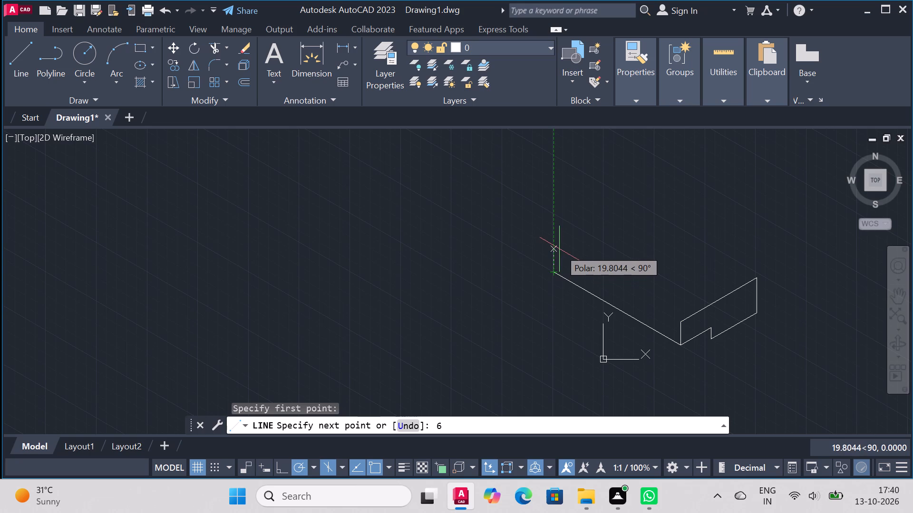
key(0)
key(Return)
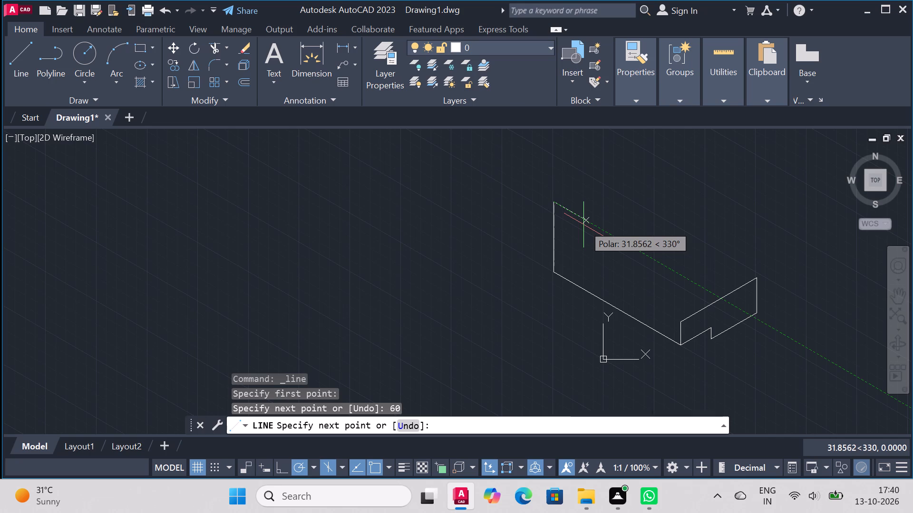
text(20)
key(Return)
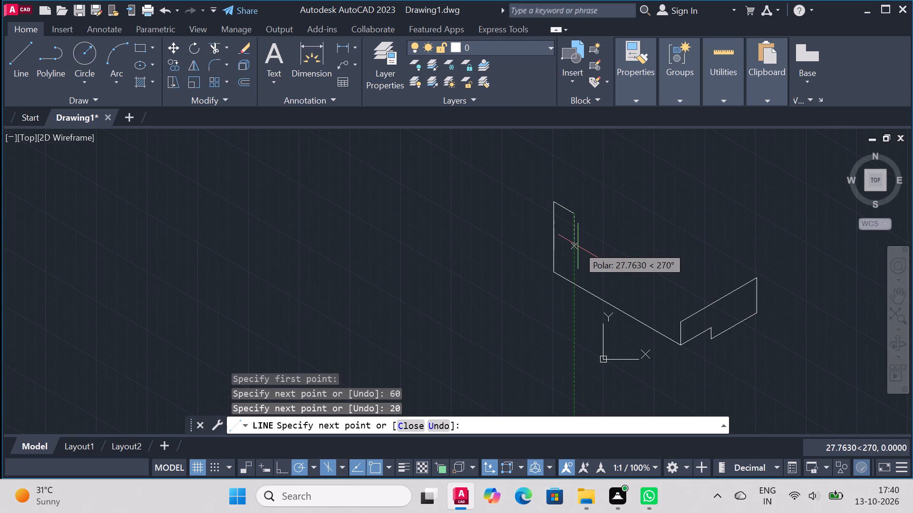
text(40)
key(Return)
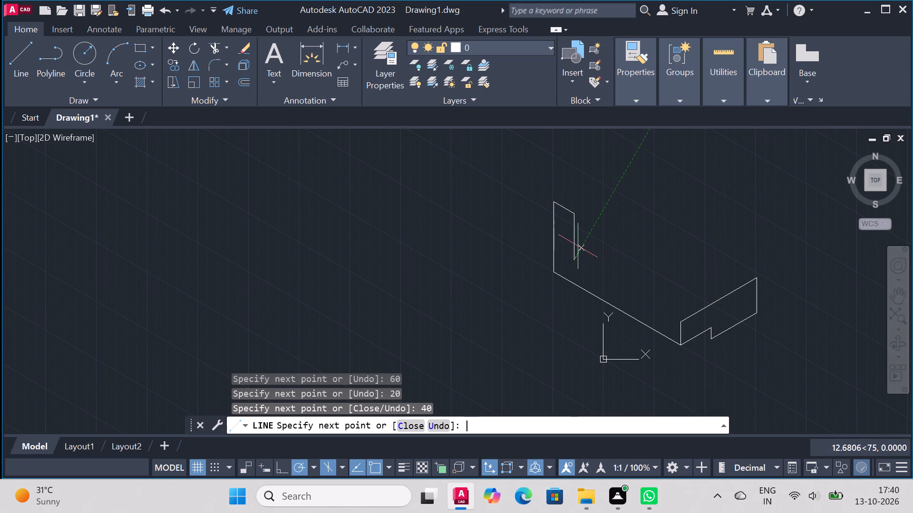
click(679, 322)
right_click(678, 320)
click(719, 141)
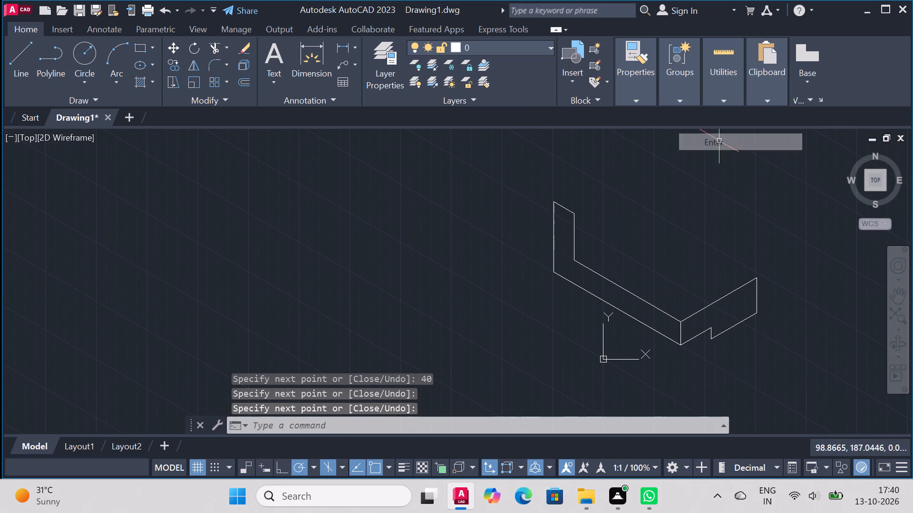
Draw the upright's near top face: 12.5 units at 30°, 20 units at 330°, and a line back to its inner top corner.
click(13, 50)
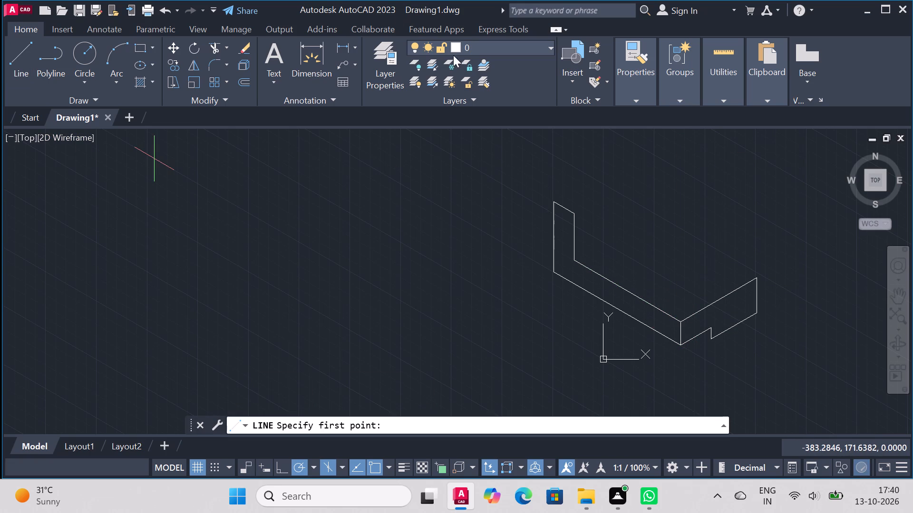
click(559, 199)
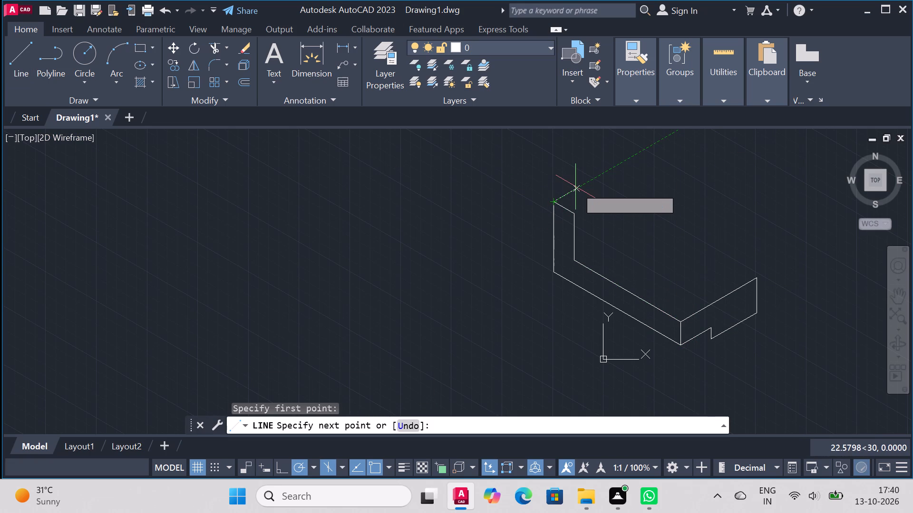
text(12)
text(.5)
key(Return)
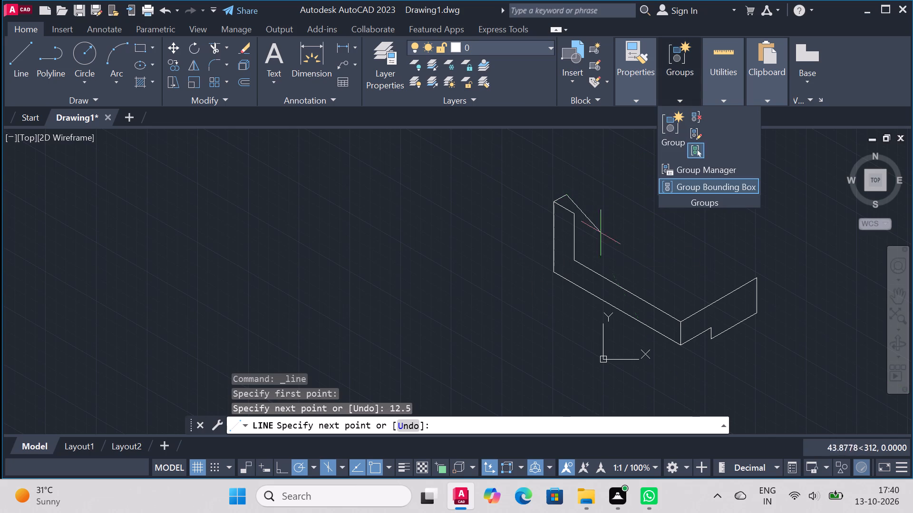
text(20)
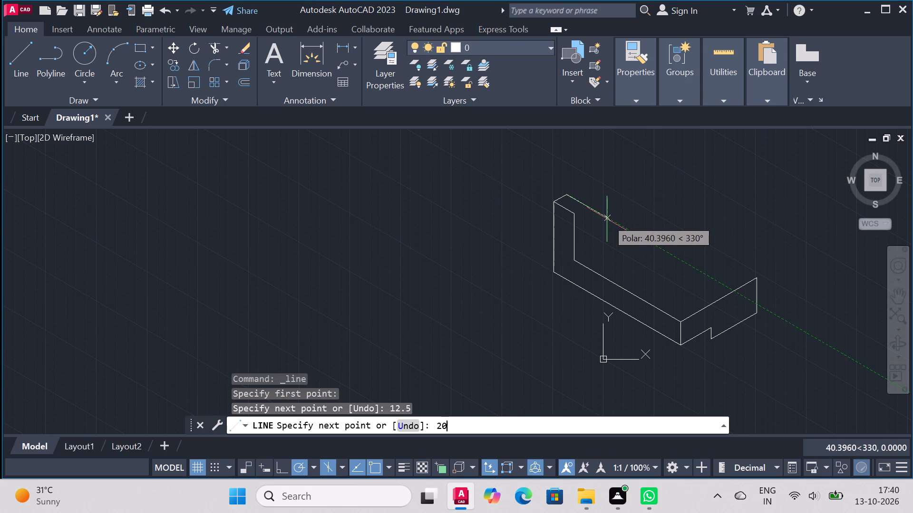
key(Return)
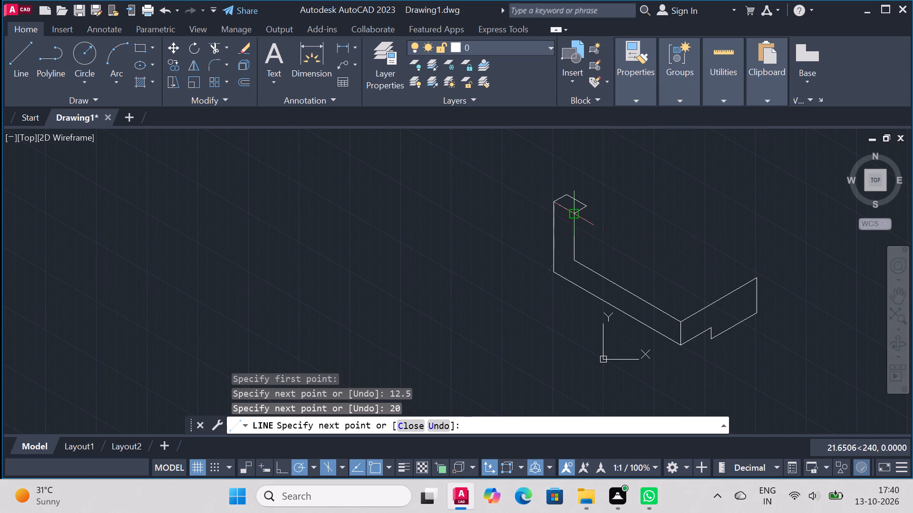
click(573, 213)
right_click(573, 213)
click(587, 219)
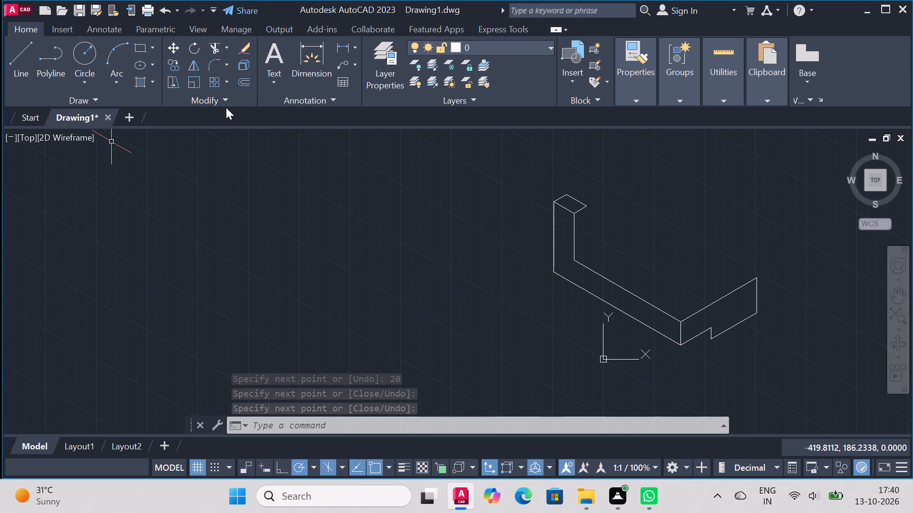
From the near top face's inner far corner, draw two consecutive 25-unit lines at 30°.
click(21, 52)
click(588, 209)
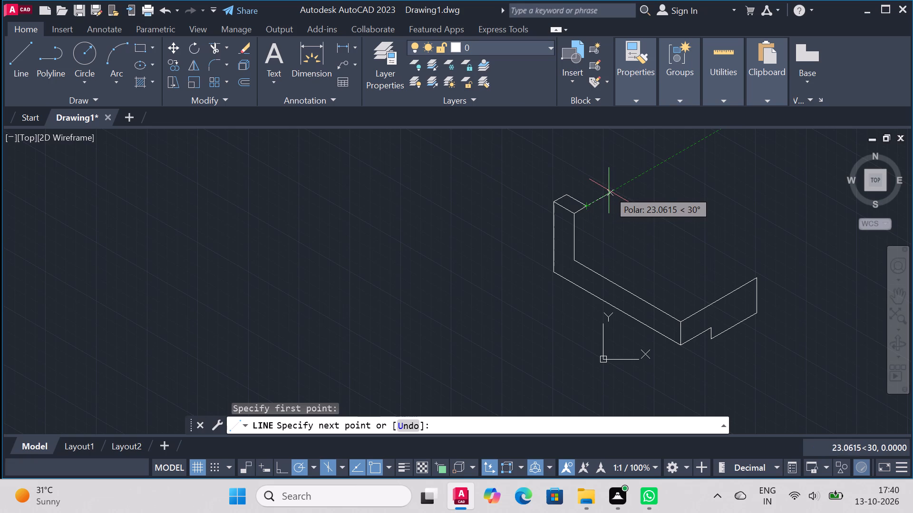
text(25)
key(Return)
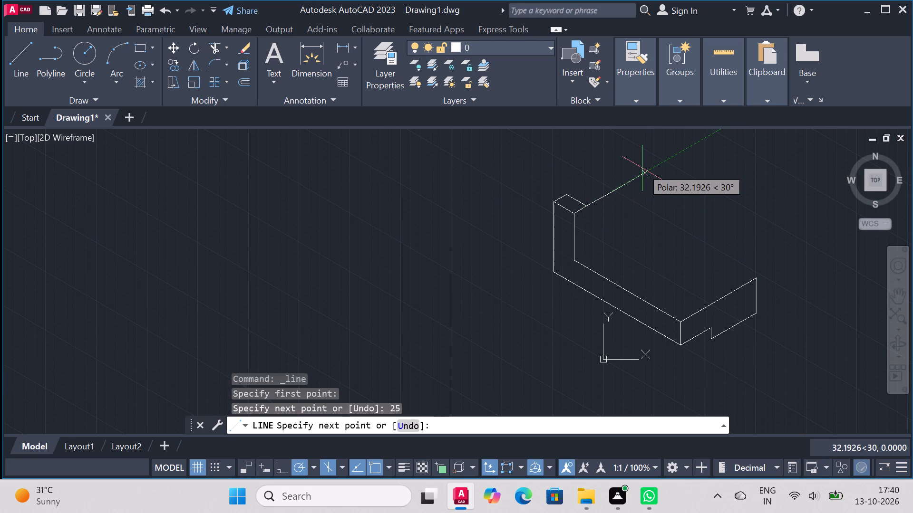
text(25)
key(Return)
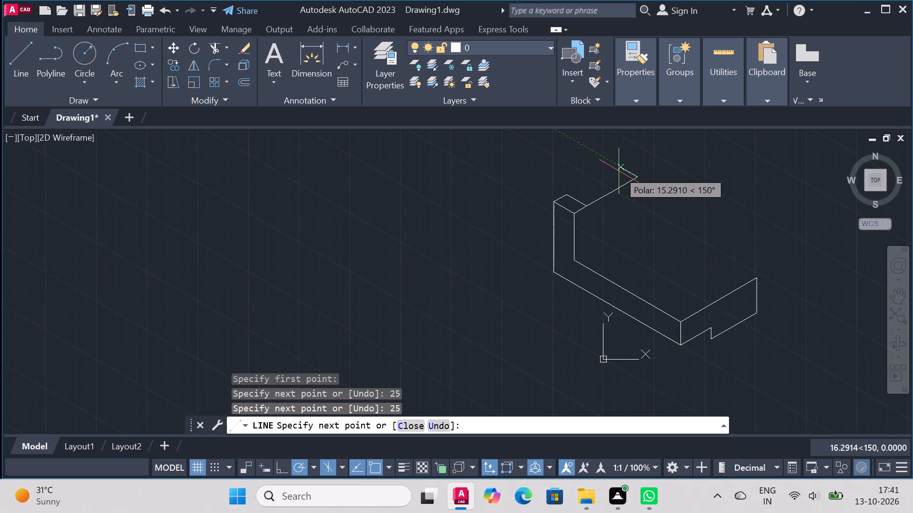
Continue with the far top face: 20 units at 150°, 12.5 at 30°, 20 at 330°, and a line back to the 25-unit line's end.
text(20)
key(Return)
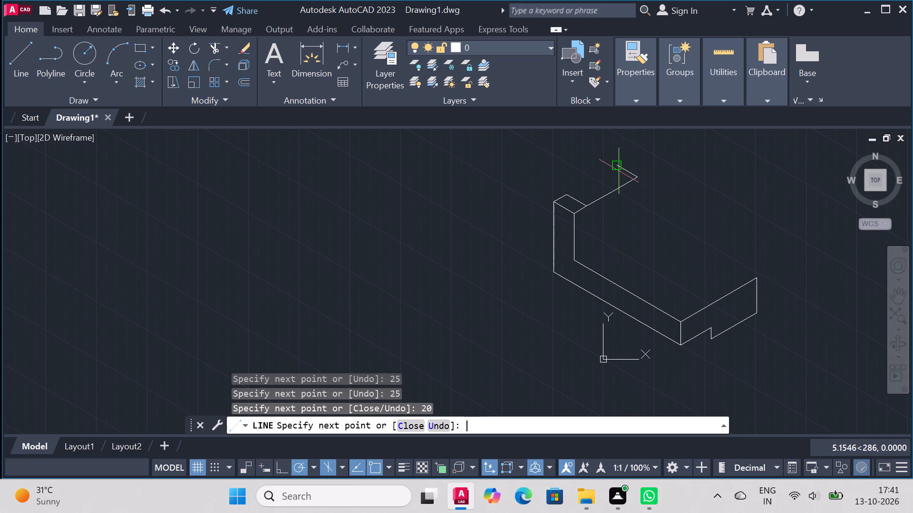
text(12.5)
key(Return)
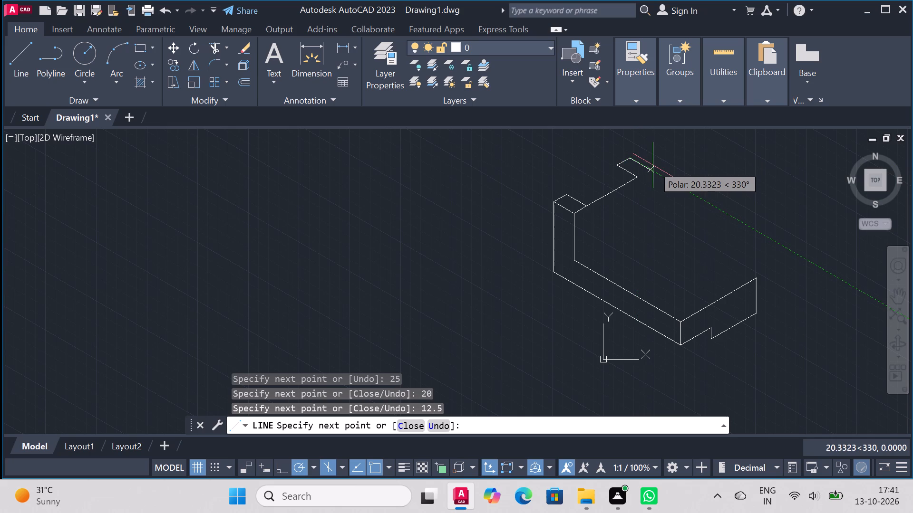
text(20)
key(Return)
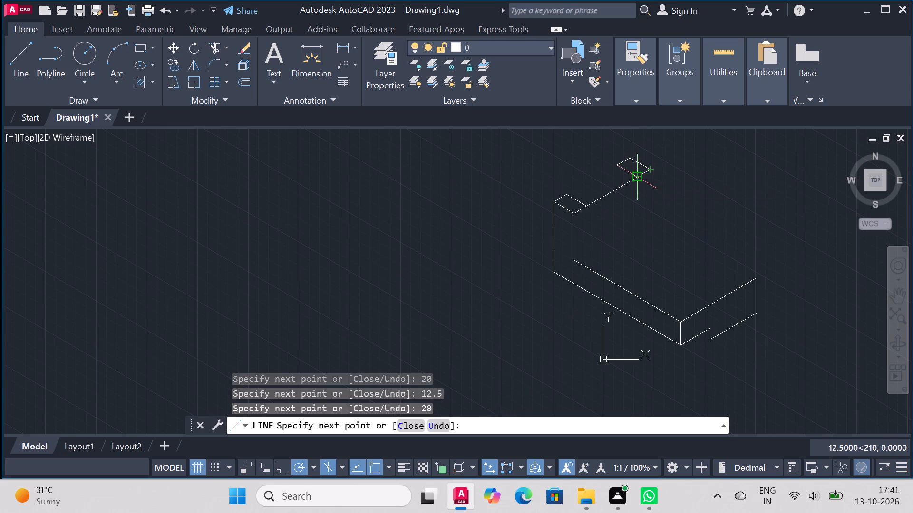
click(640, 177)
right_click(640, 177)
click(670, 184)
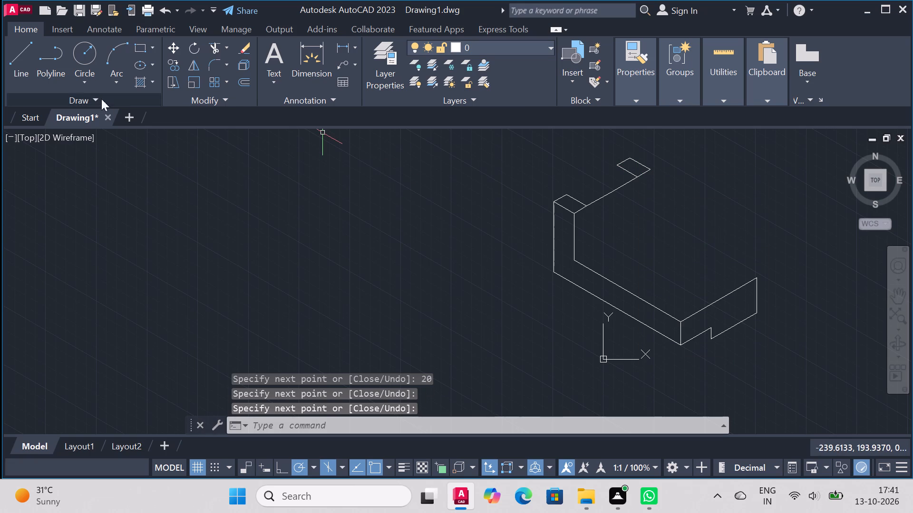
From the upright's inner bottom corner, draw 75 units at 30° and a vertical up to the far top face's corner.
click(20, 51)
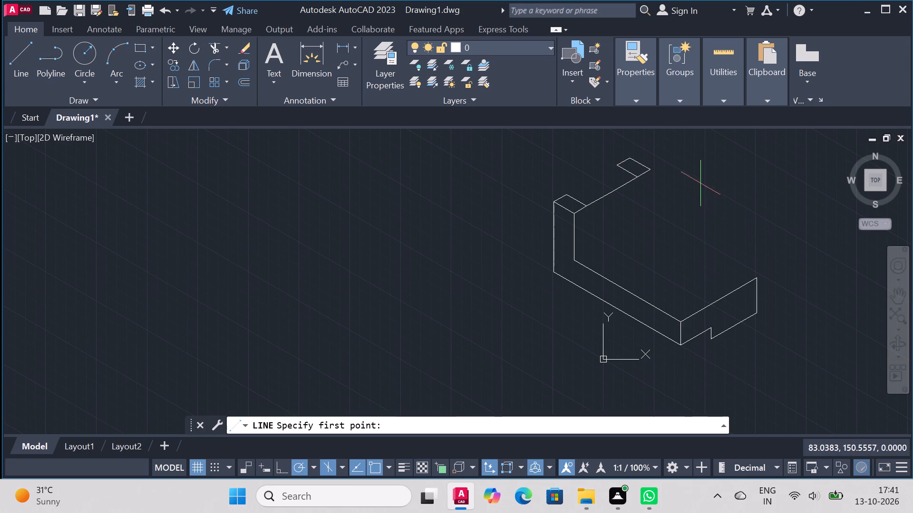
click(576, 258)
text(75)
key(Return)
click(651, 167)
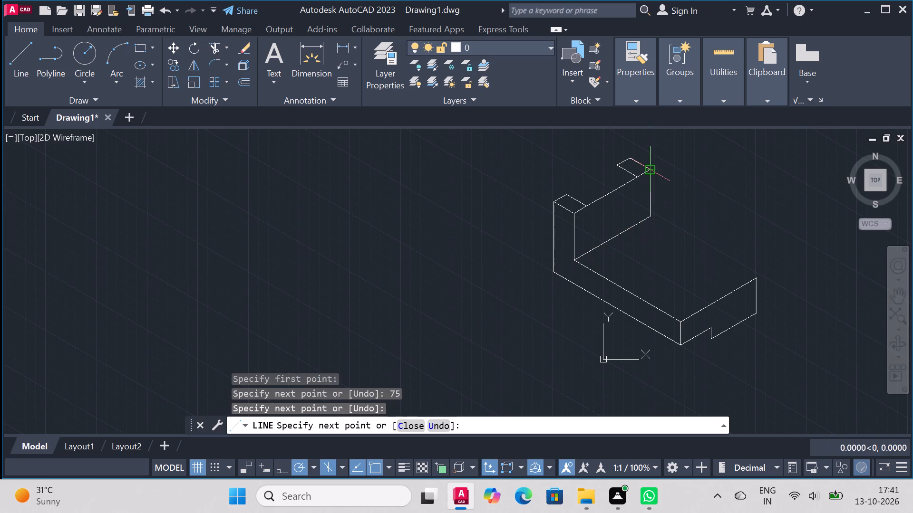
right_click(651, 167)
click(667, 176)
Draw the base's far top edge from the 75-unit line's far end to the notched face's far top corner.
click(15, 47)
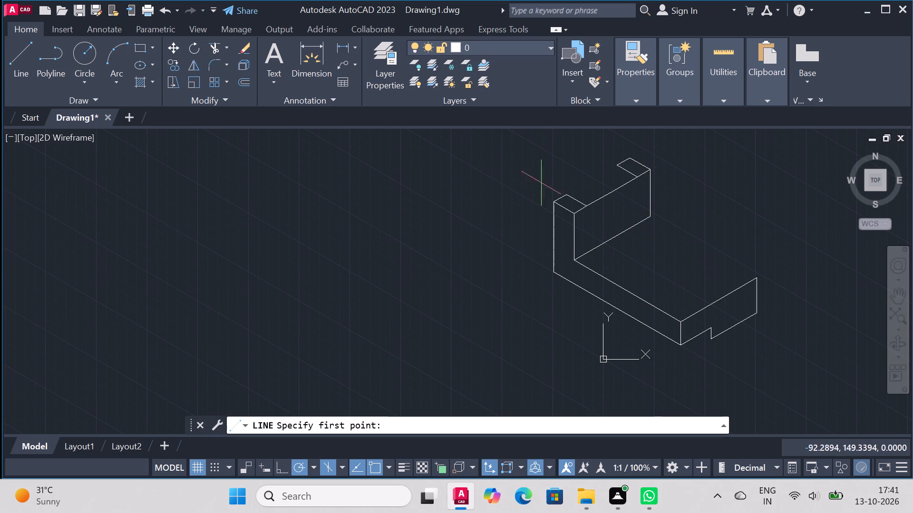
click(649, 218)
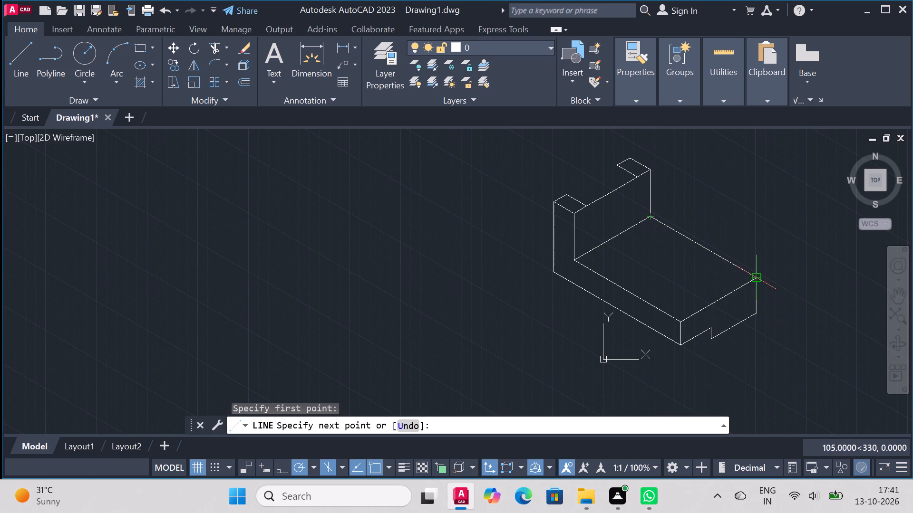
click(755, 276)
right_click(755, 276)
click(777, 289)
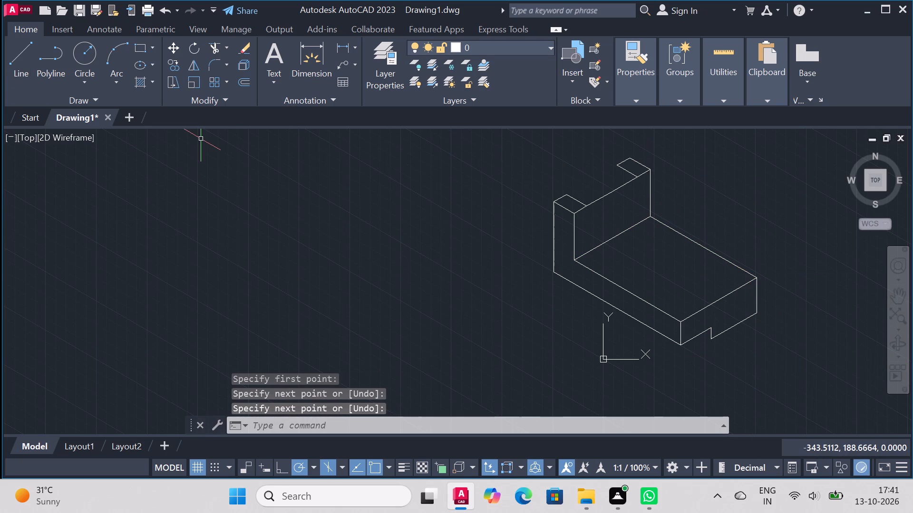
Draw a right-isoplane isocircle of radius 25 centred where the two 25-unit lines meet on the upright's top edge.
text(e;)
key(BackSpace)
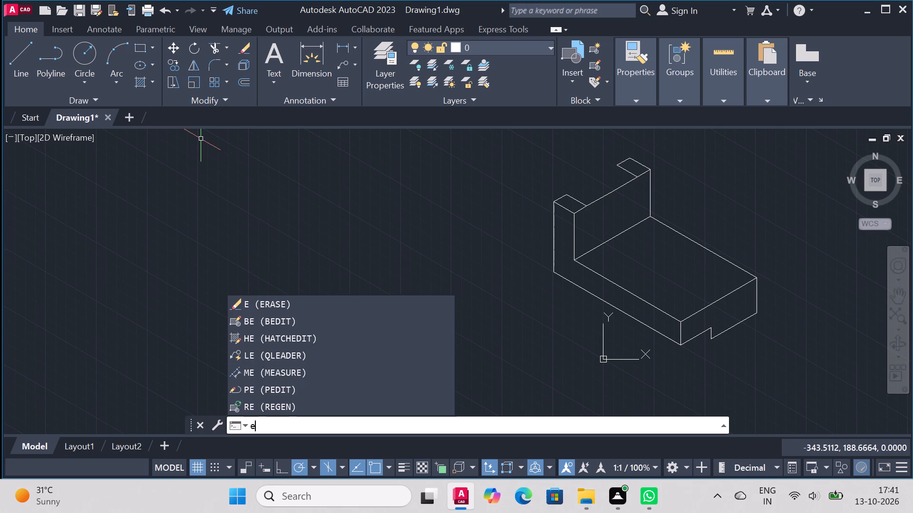
key(l)
key(Return)
text(iso)
key(Return)
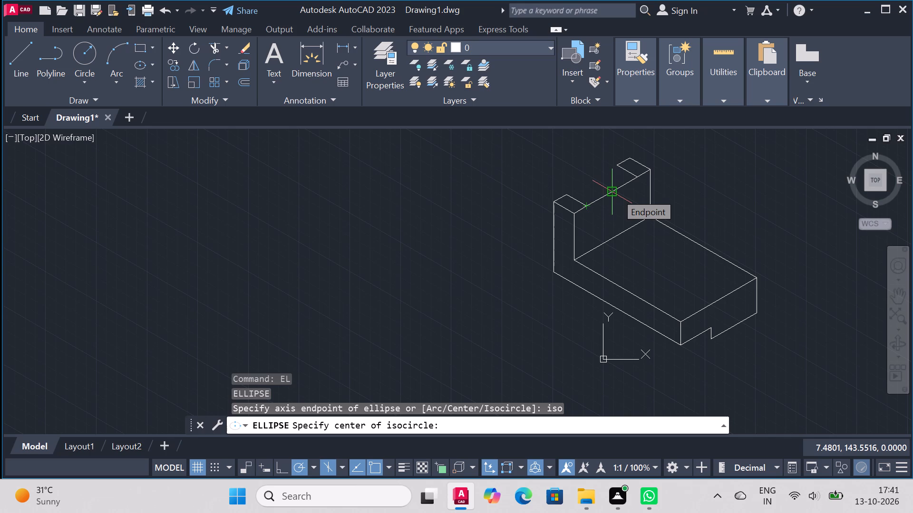
click(616, 193)
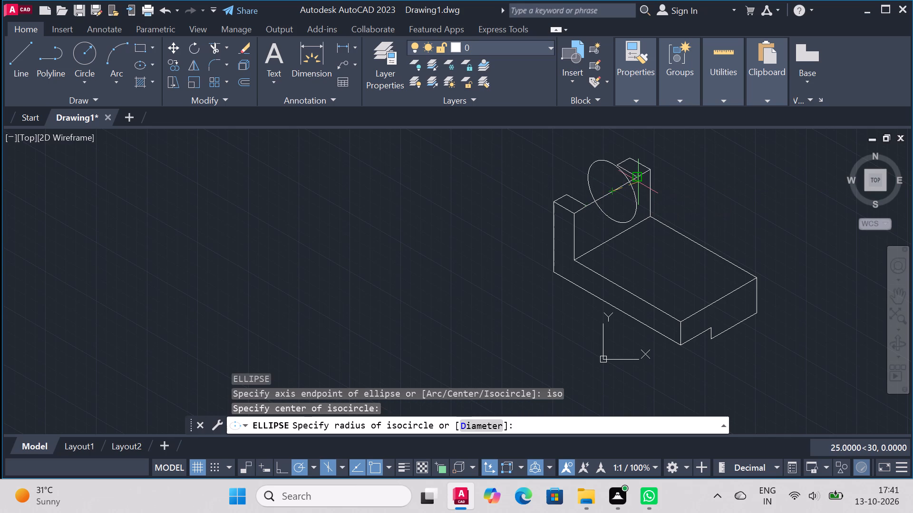
key(F5)
key(F5)
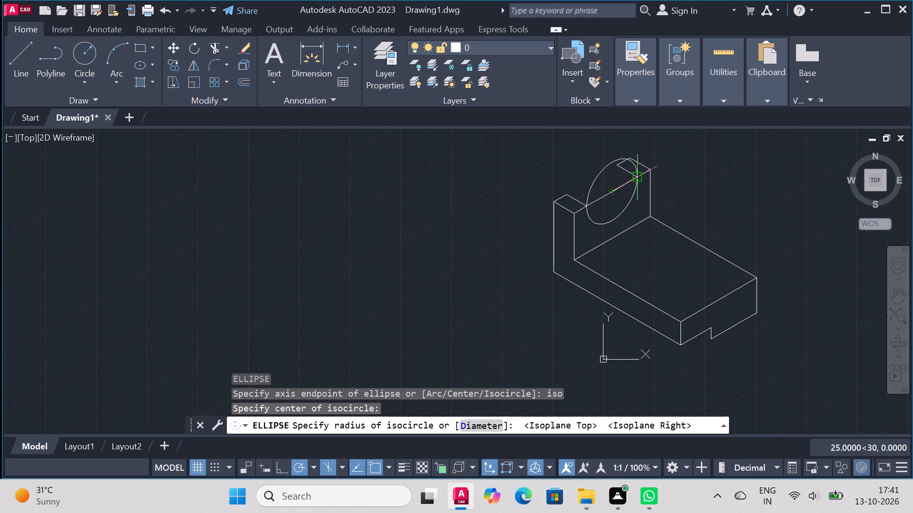
scroll(641, 175, up, 2)
click(630, 181)
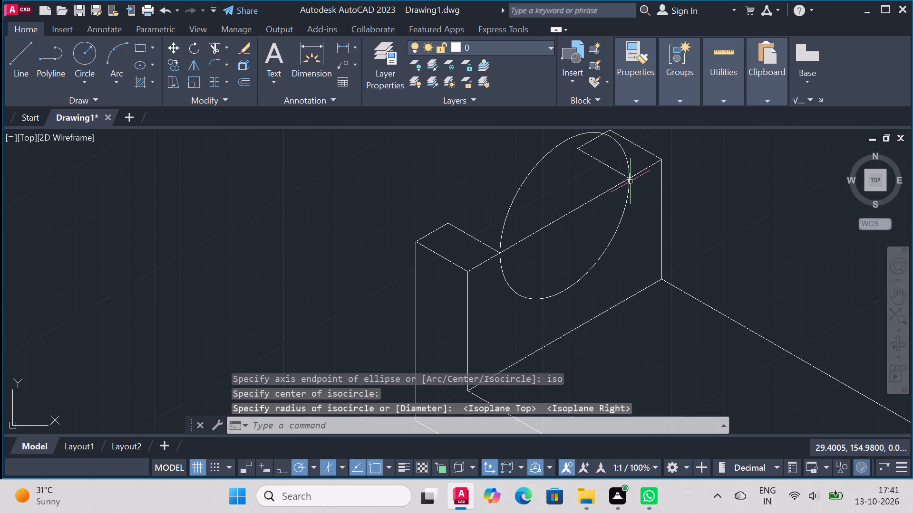
right_click(630, 181)
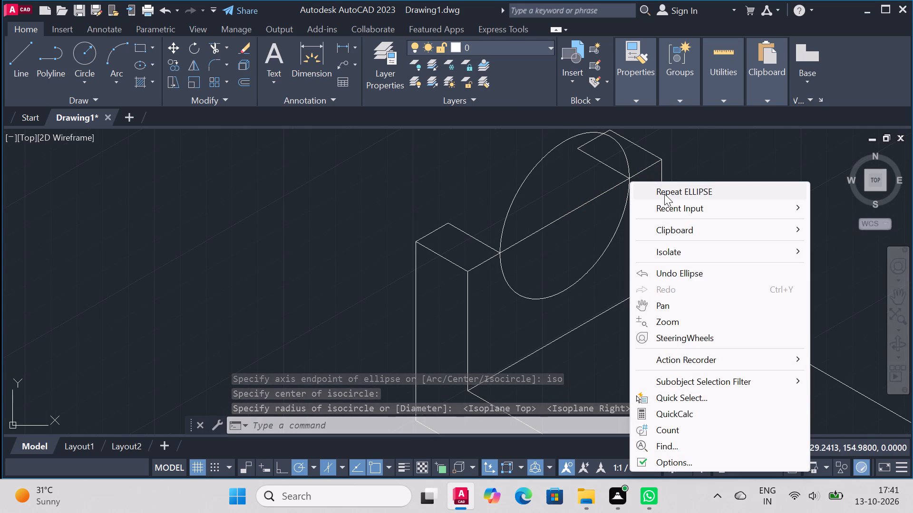
key(Escape)
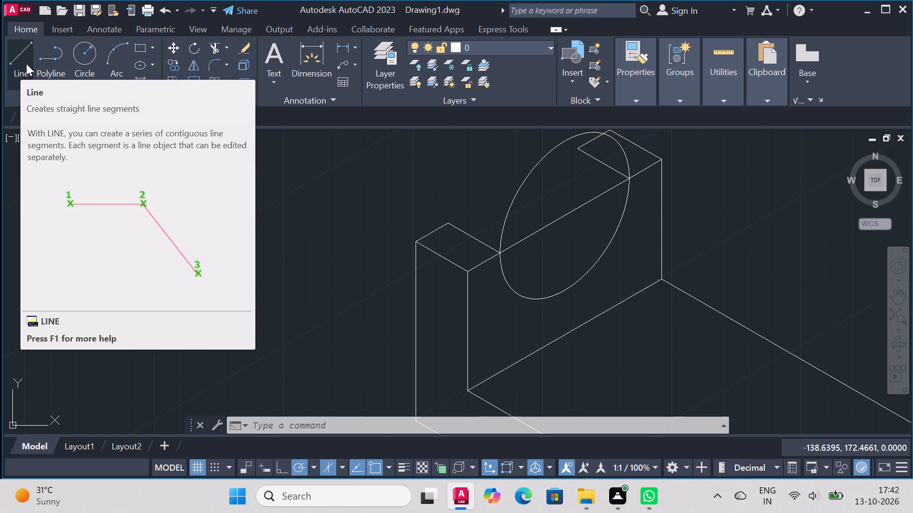
Draw a 20-unit line at 150° from the isocircle's centre.
click(16, 49)
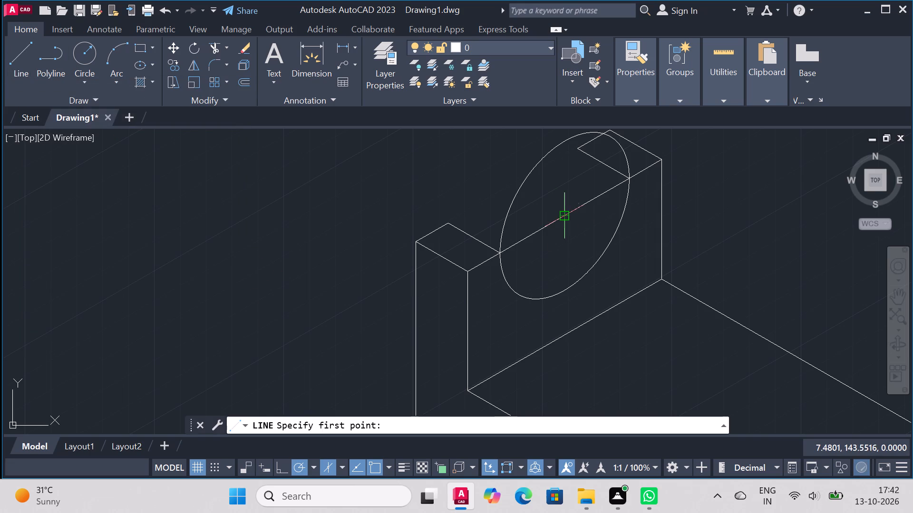
click(565, 219)
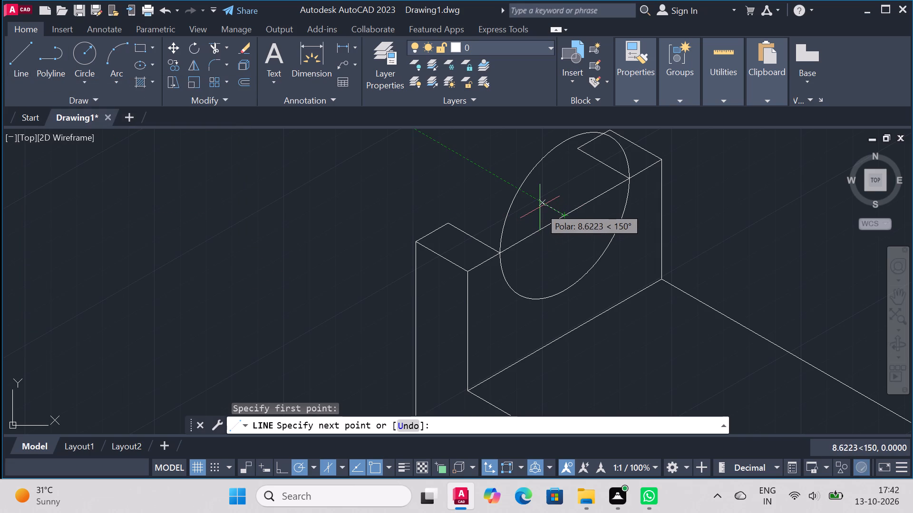
text(20)
key(Return)
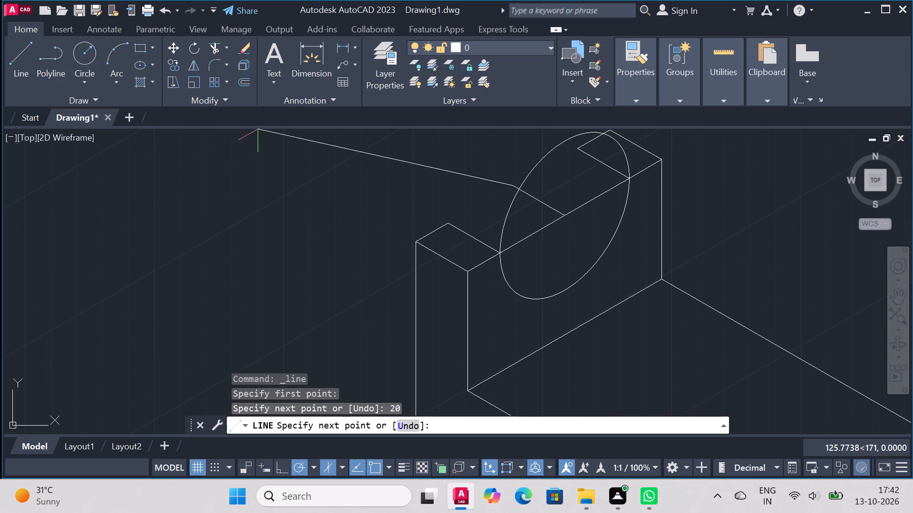
key(Escape)
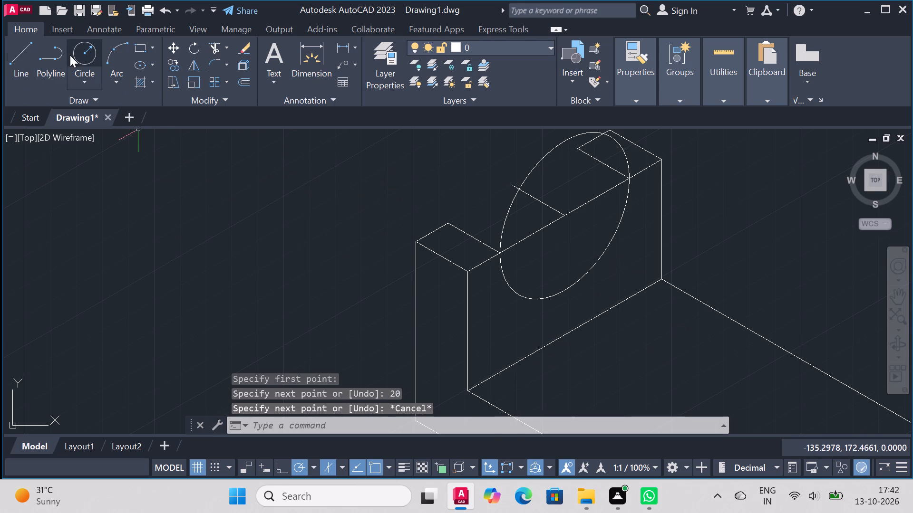
Copy the isocircle 20 units at 150° from its centre, along the 20-unit line.
click(178, 60)
click(563, 145)
right_click(563, 145)
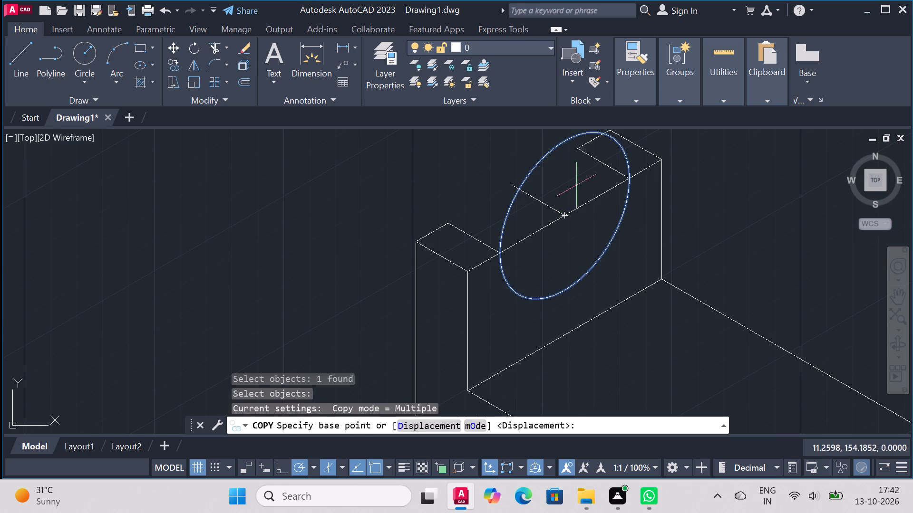
click(565, 215)
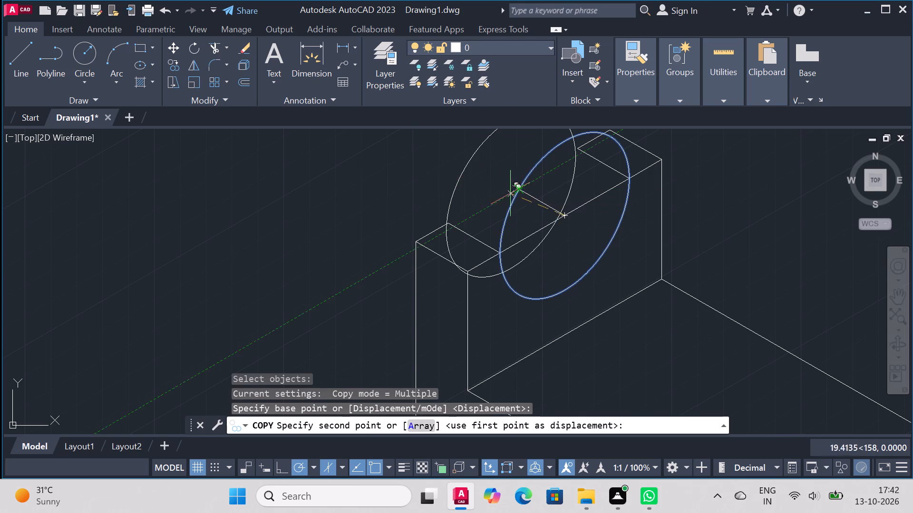
text(20)
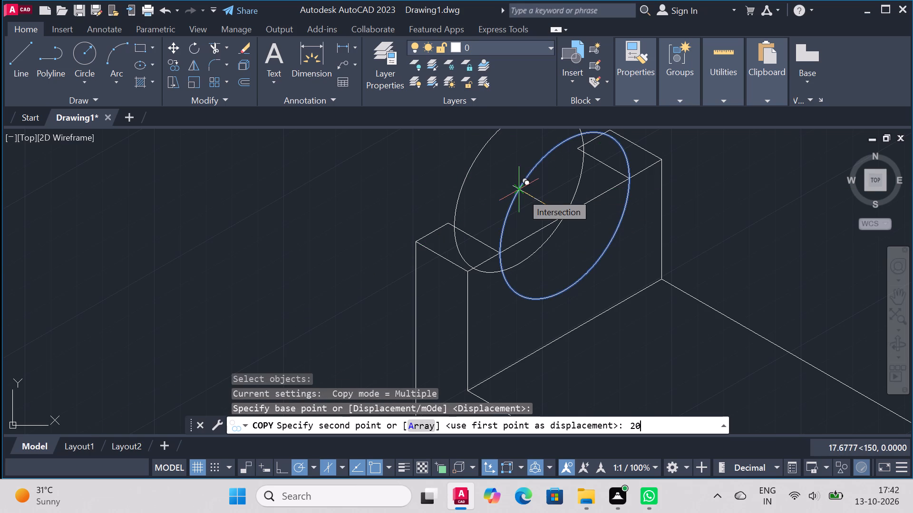
key(Return)
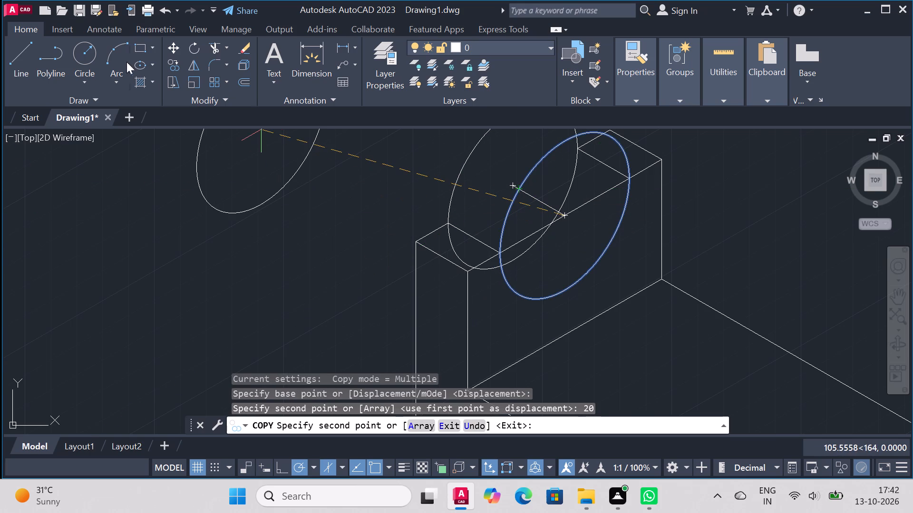
Trim away the upper portions of both isocircles above the upright's top, including the leftover pieces over its far top face.
click(210, 47)
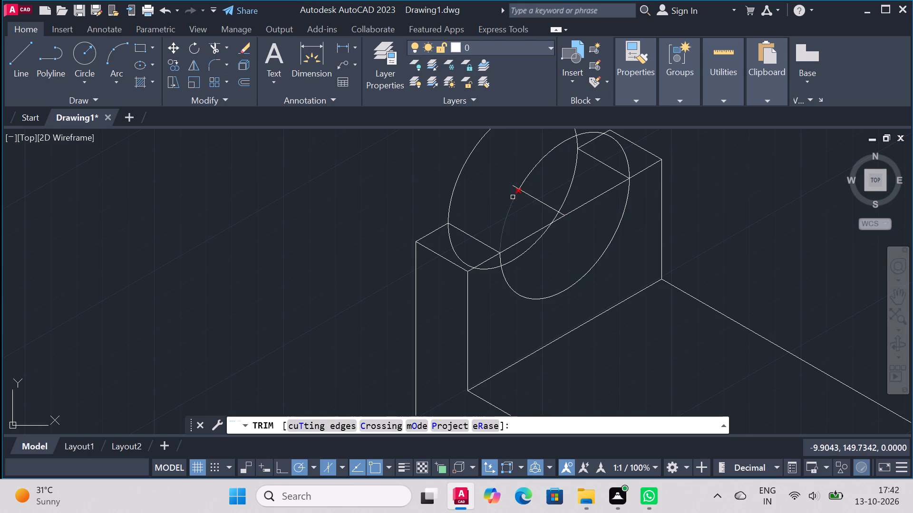
click(513, 197)
click(535, 166)
click(467, 157)
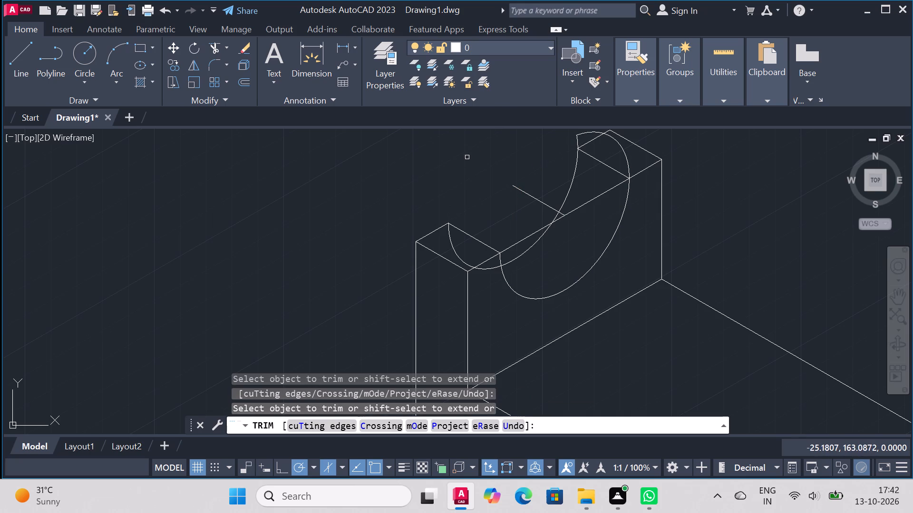
scroll(609, 223, down, 3)
scroll(623, 186, up, 4)
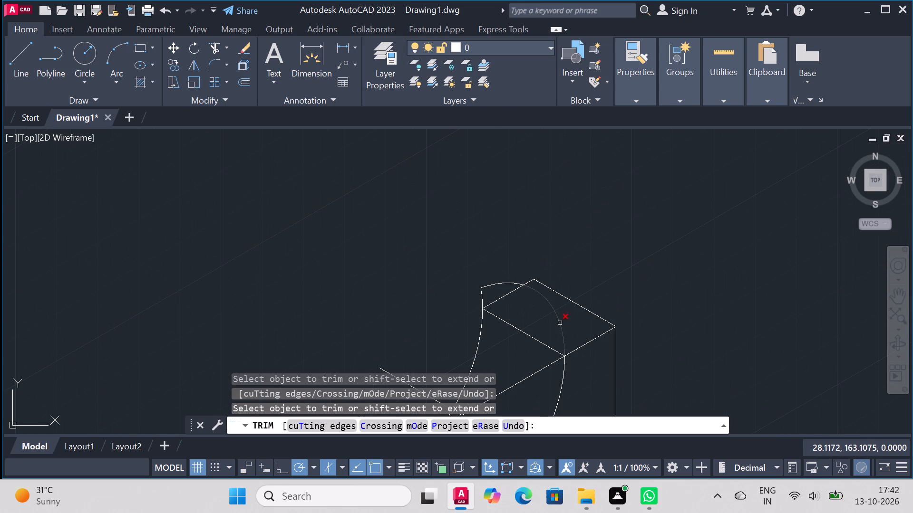
click(560, 323)
click(477, 297)
click(488, 295)
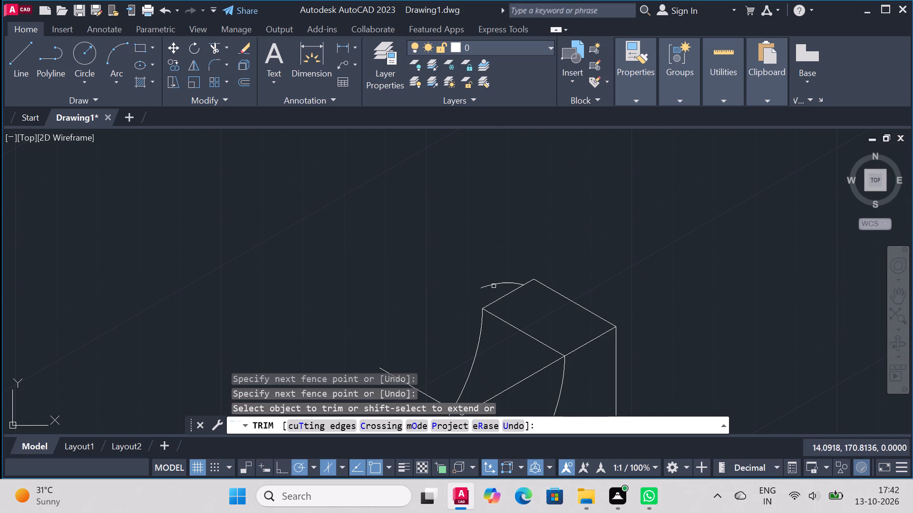
click(495, 284)
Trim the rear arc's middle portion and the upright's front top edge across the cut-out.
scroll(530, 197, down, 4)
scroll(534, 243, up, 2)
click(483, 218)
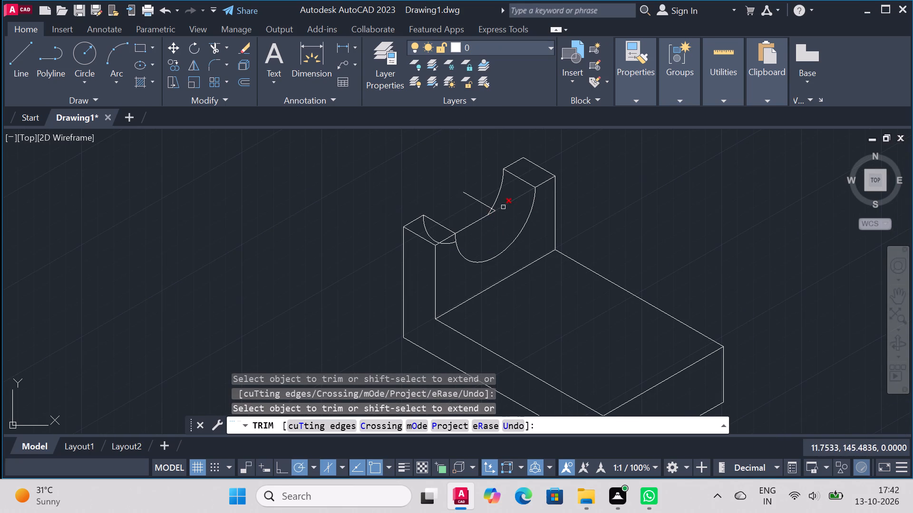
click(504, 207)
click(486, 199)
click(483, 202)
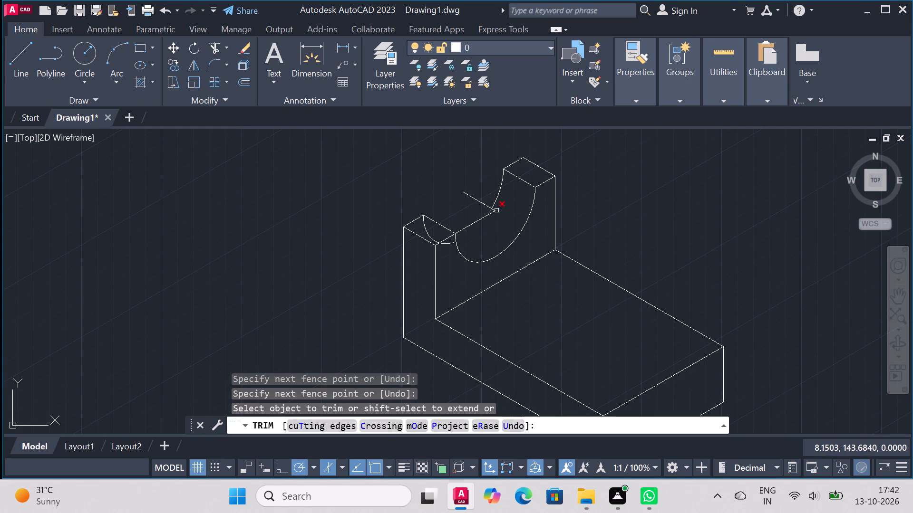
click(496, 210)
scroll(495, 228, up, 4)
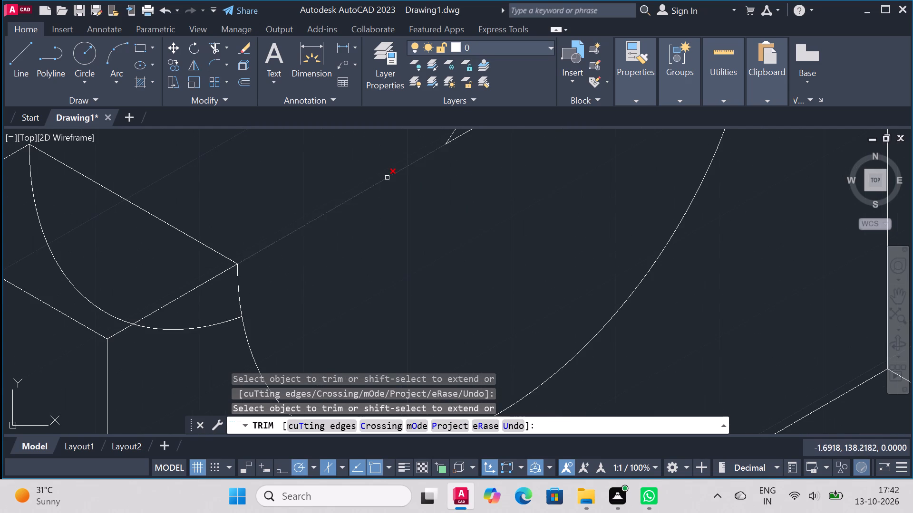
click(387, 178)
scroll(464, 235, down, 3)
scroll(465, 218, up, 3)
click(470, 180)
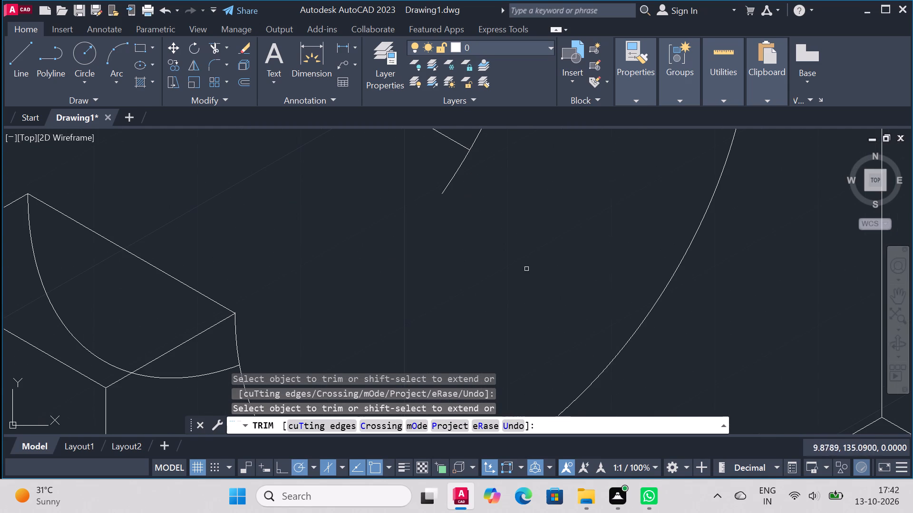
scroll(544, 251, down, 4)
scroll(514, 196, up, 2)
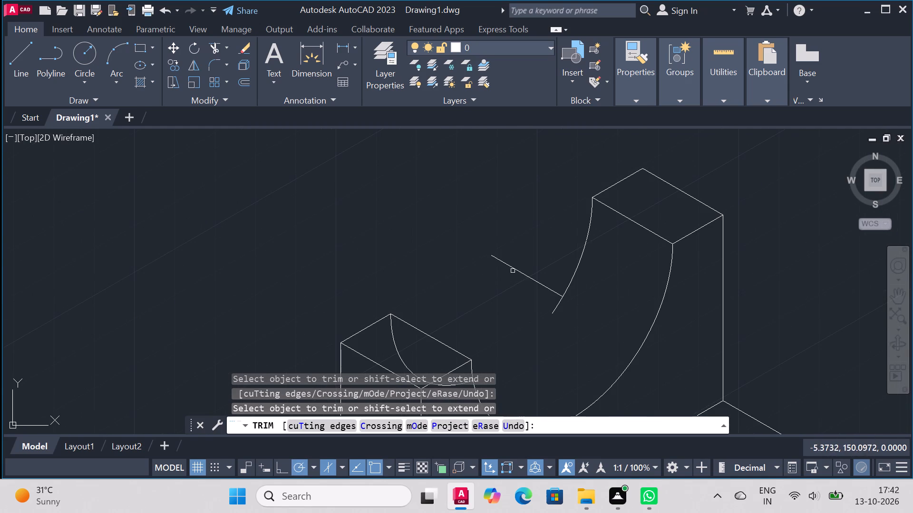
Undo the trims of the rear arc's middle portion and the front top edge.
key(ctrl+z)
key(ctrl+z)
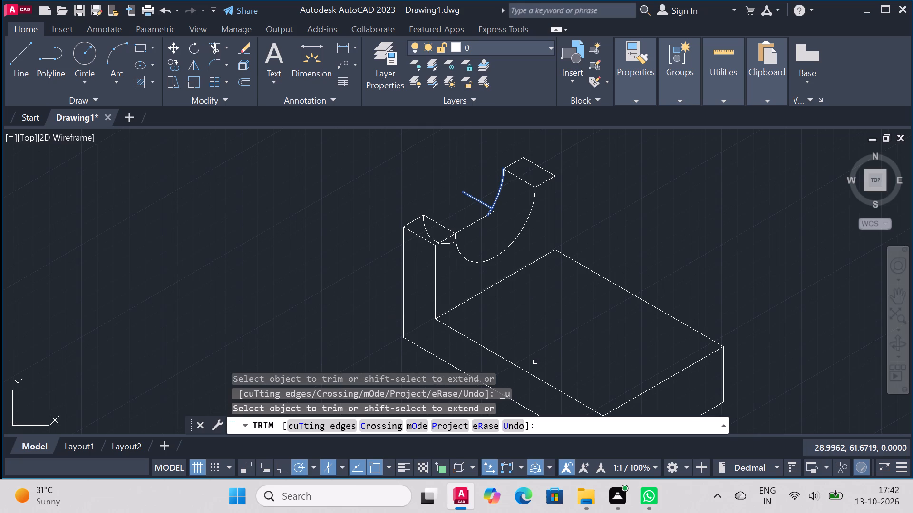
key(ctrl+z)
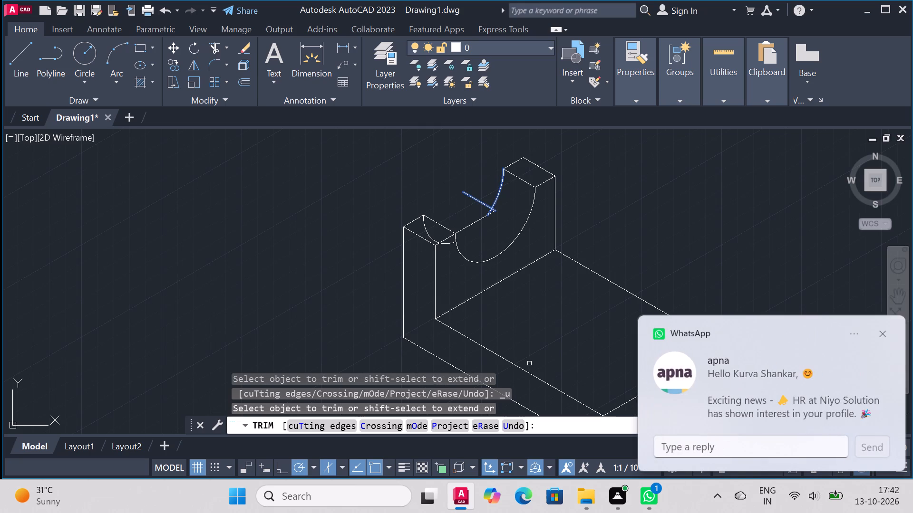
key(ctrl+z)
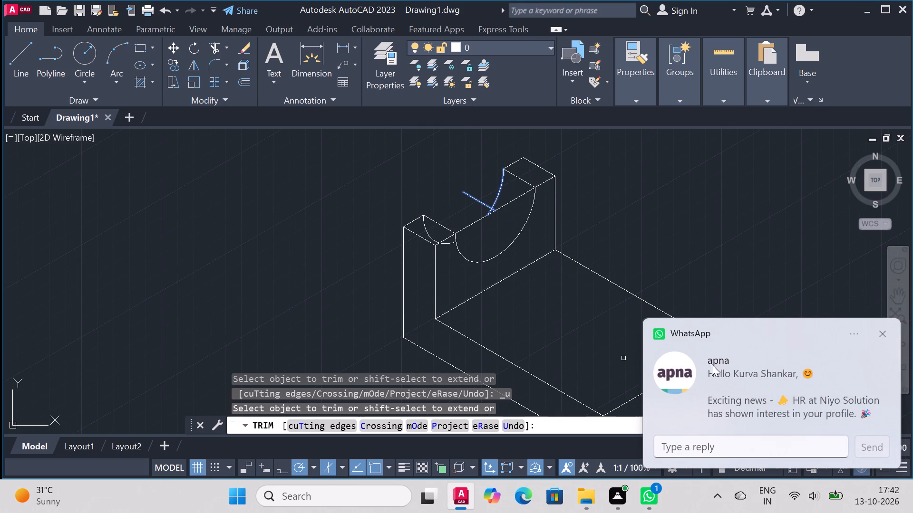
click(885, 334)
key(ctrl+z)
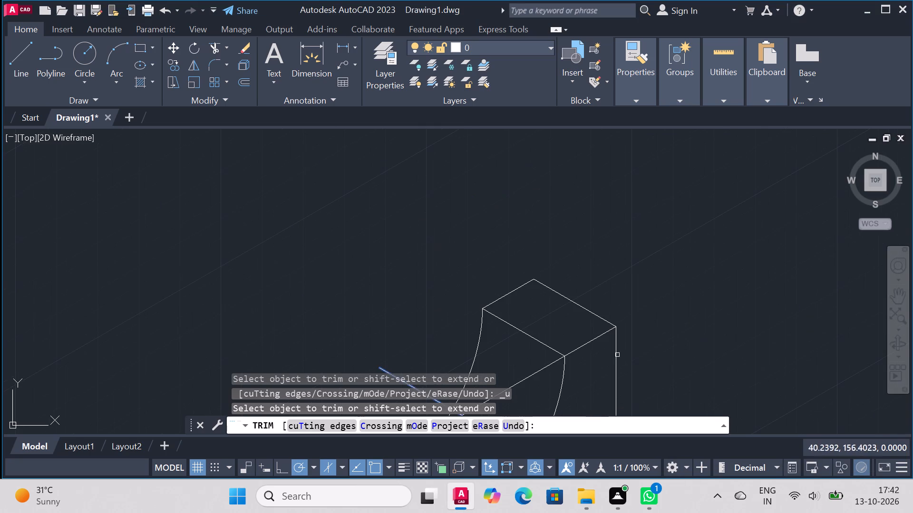
Trim away the front top edge across the cut-out, the 20-unit centre line, and the rear arc's hidden part at the near top face.
scroll(524, 247, down, 3)
scroll(538, 338, up, 3)
scroll(479, 295, down, 3)
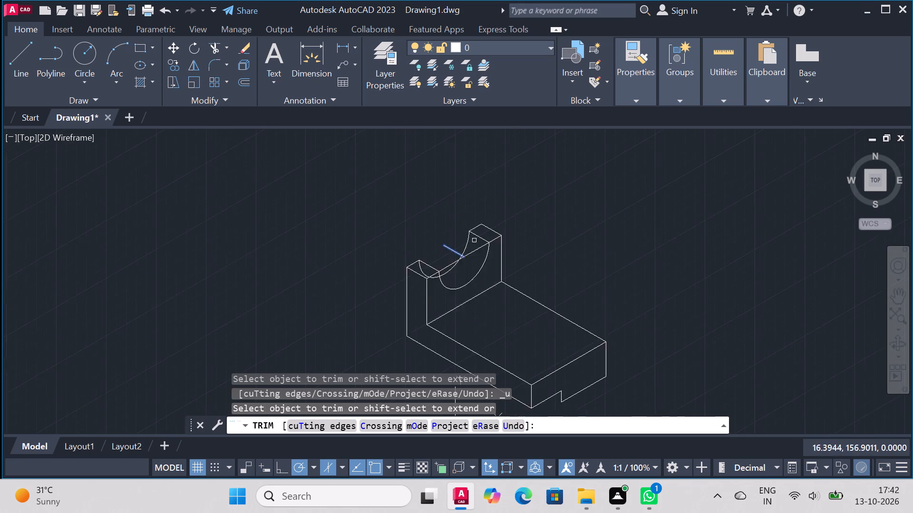
scroll(474, 239, up, 2)
click(478, 264)
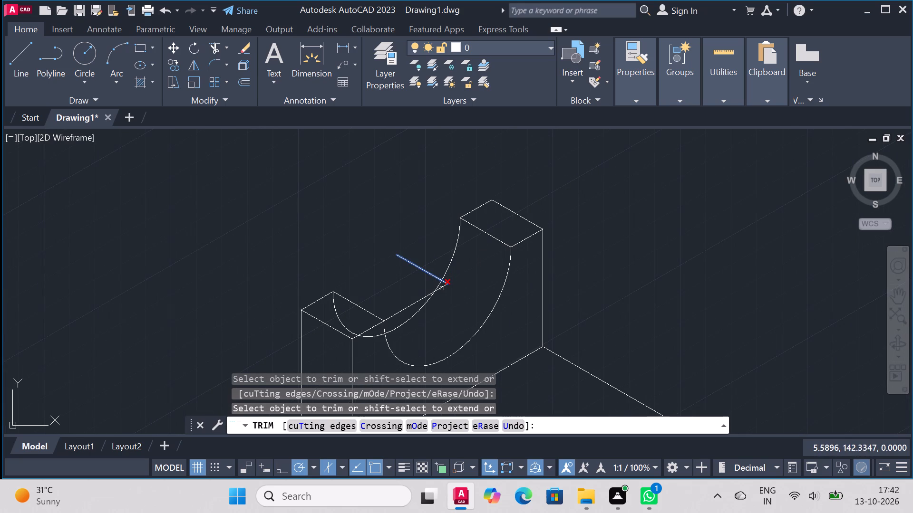
click(442, 288)
click(445, 282)
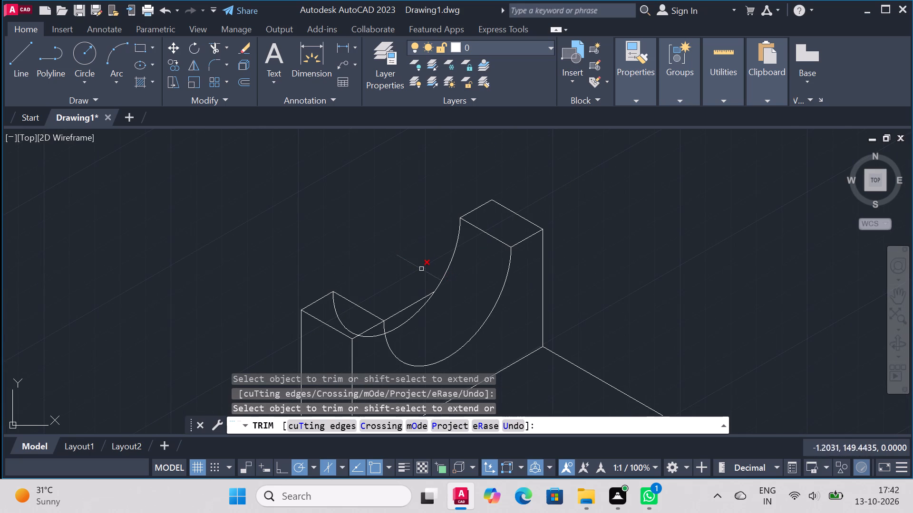
click(421, 272)
click(417, 302)
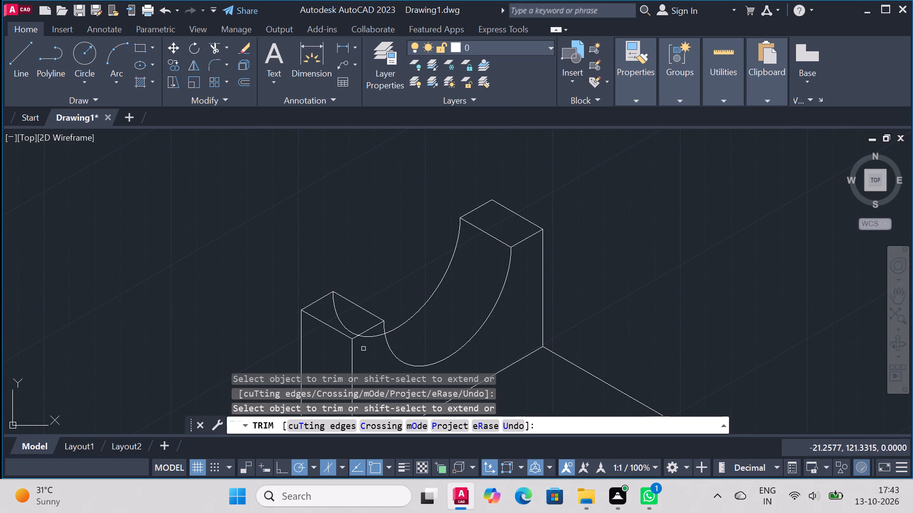
click(372, 335)
click(336, 319)
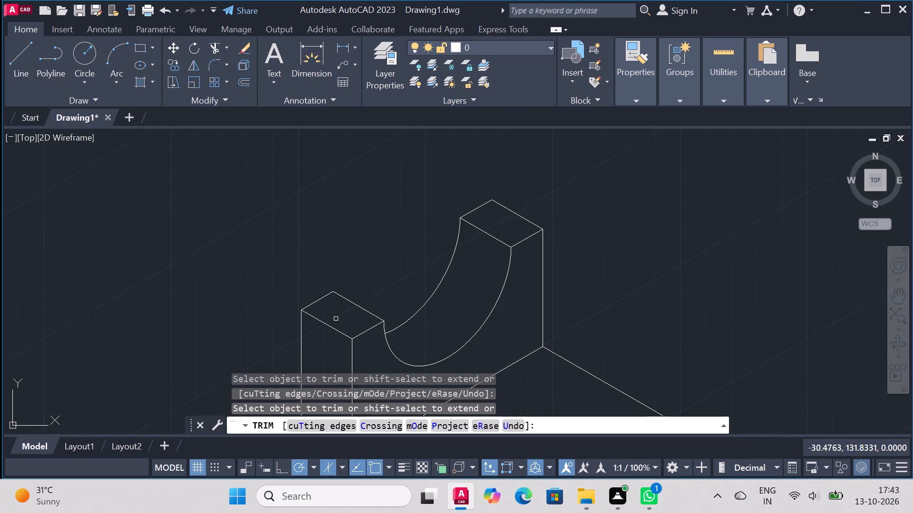
Draw lines from the near corner where the upright's front face meets the base top: 25 units at 330°, 20 units at 30°.
scroll(457, 292, down, 2)
scroll(491, 363, up, 2)
scroll(508, 303, down, 3)
scroll(554, 352, up, 2)
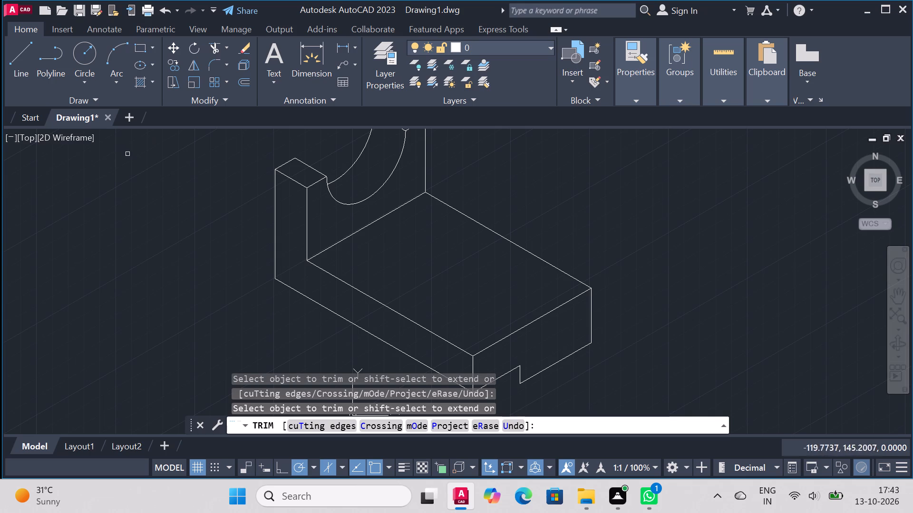
click(12, 61)
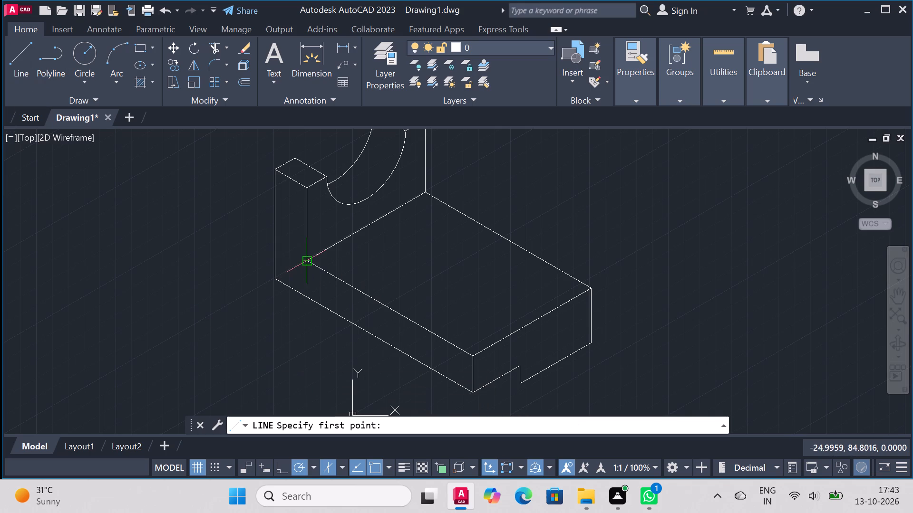
click(304, 260)
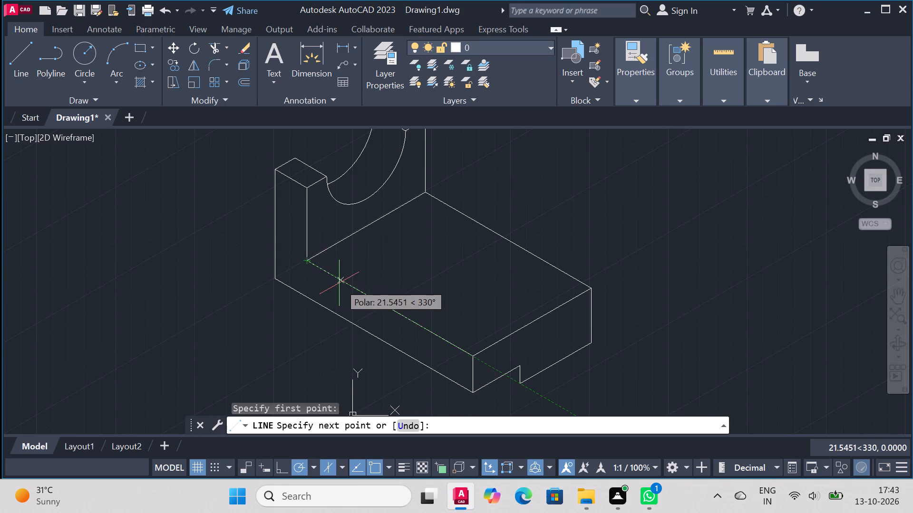
text(25)
key(Return)
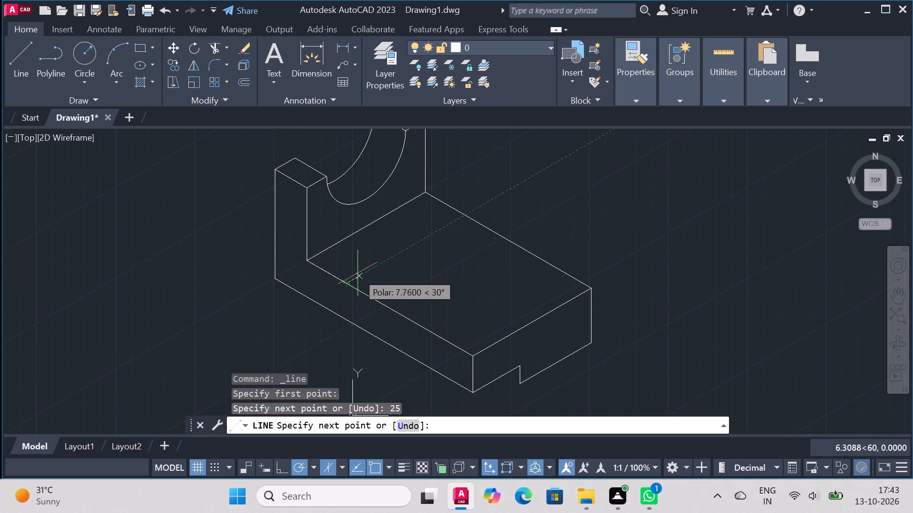
key(2)
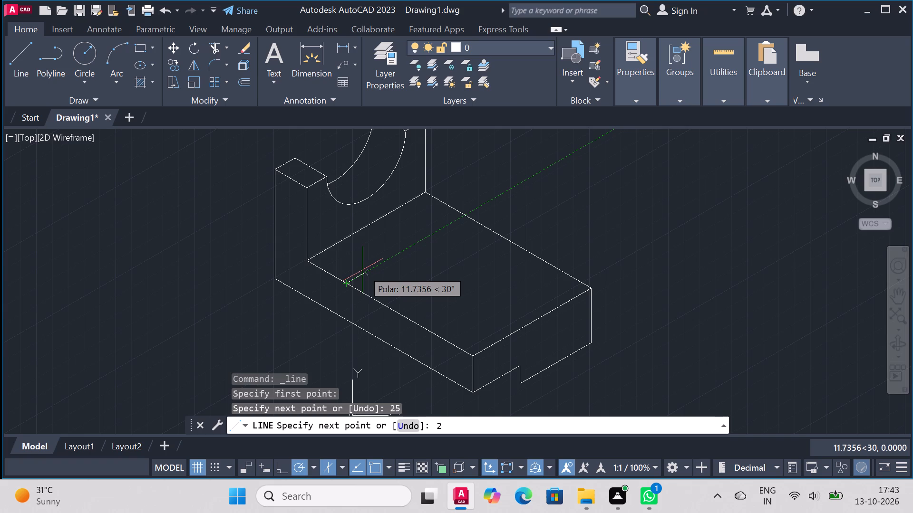
key(0)
key(Return)
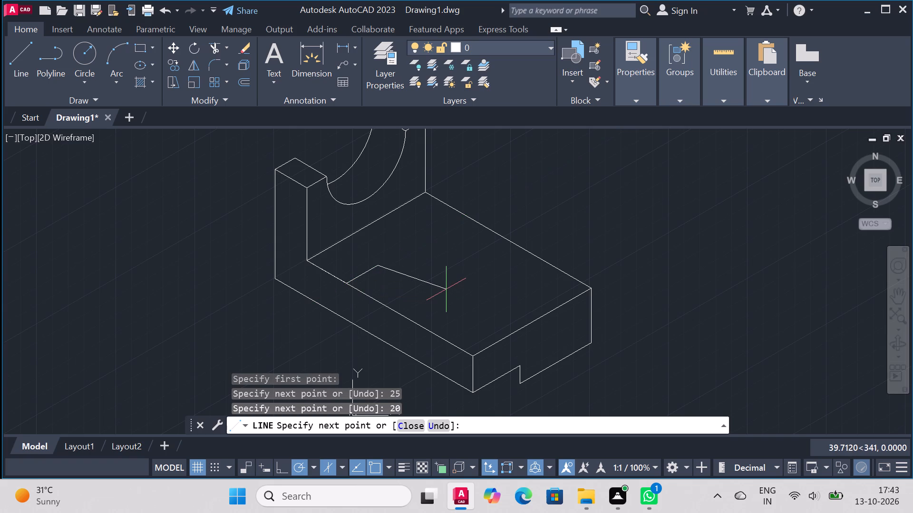
right_click(446, 289)
right_click(446, 289)
click(486, 303)
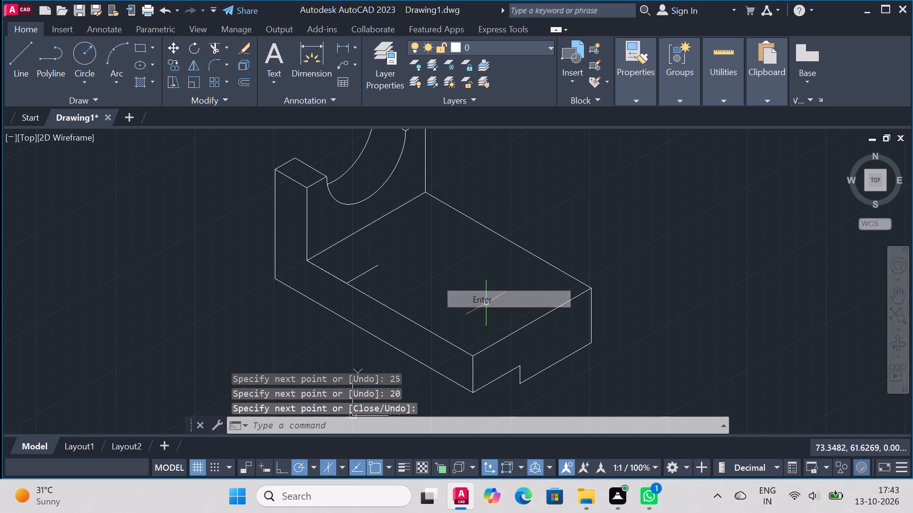
Draw lines from the notched face's far top corner: 20 units at 150° along the base edge, 25 units at 210° inward.
click(22, 63)
click(592, 283)
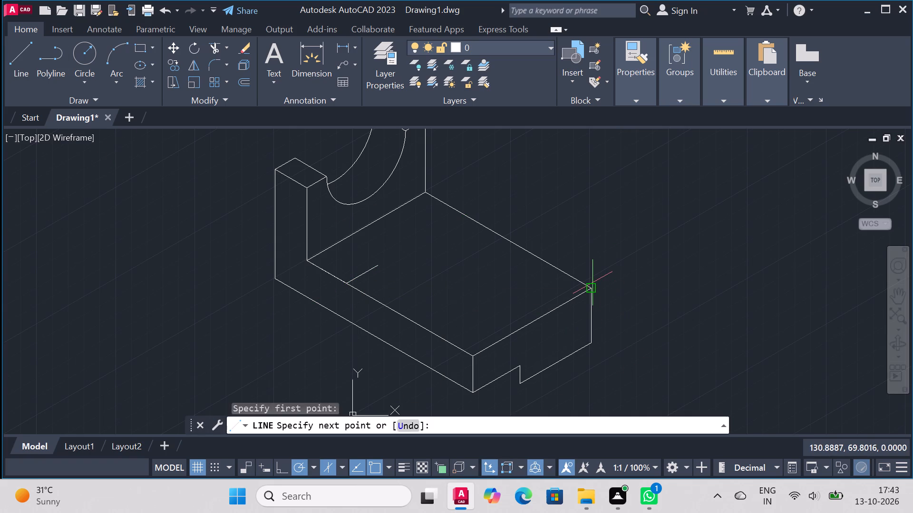
text(20)
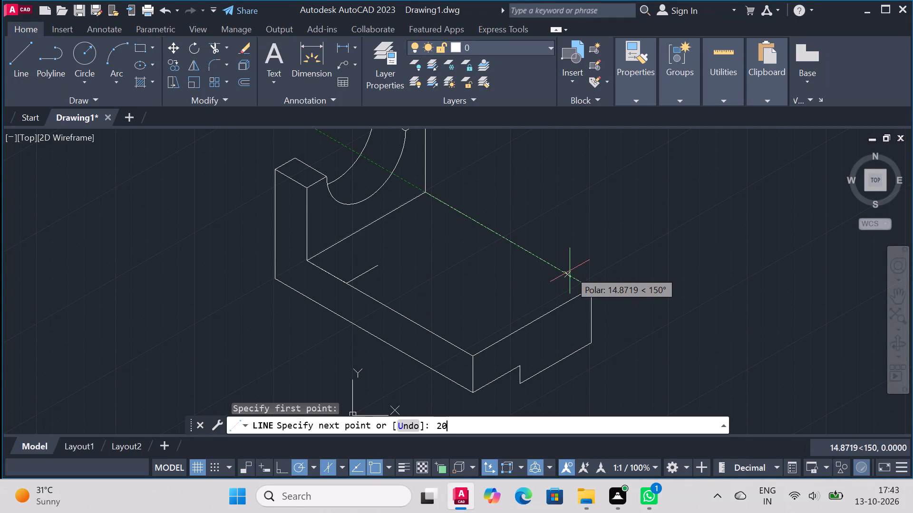
key(Return)
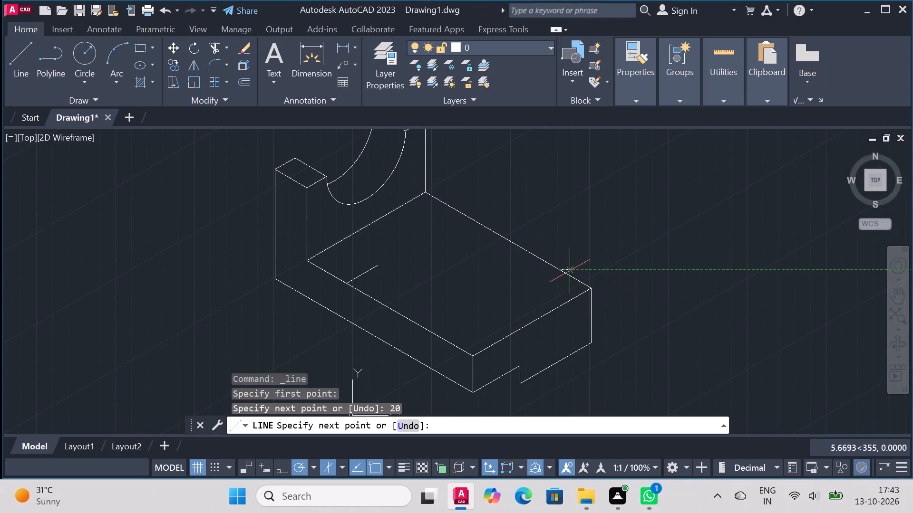
text(25)
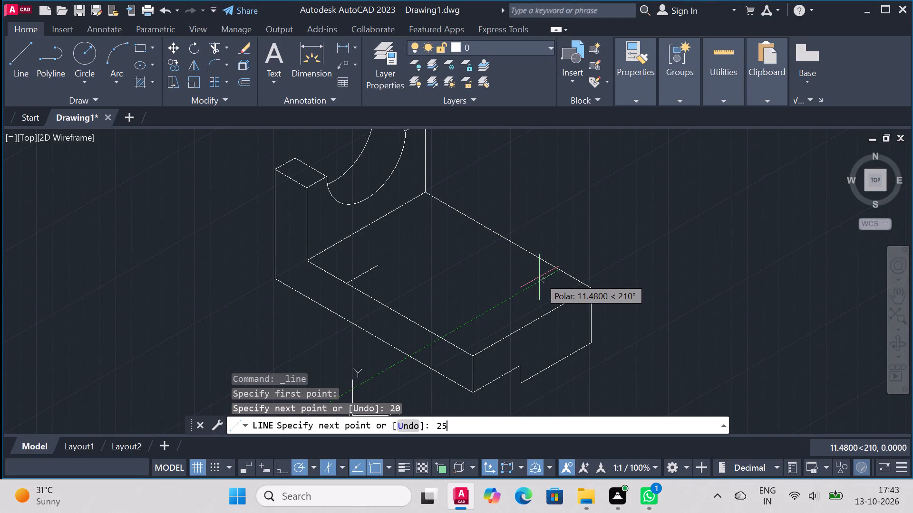
key(Return)
right_click(539, 277)
click(579, 289)
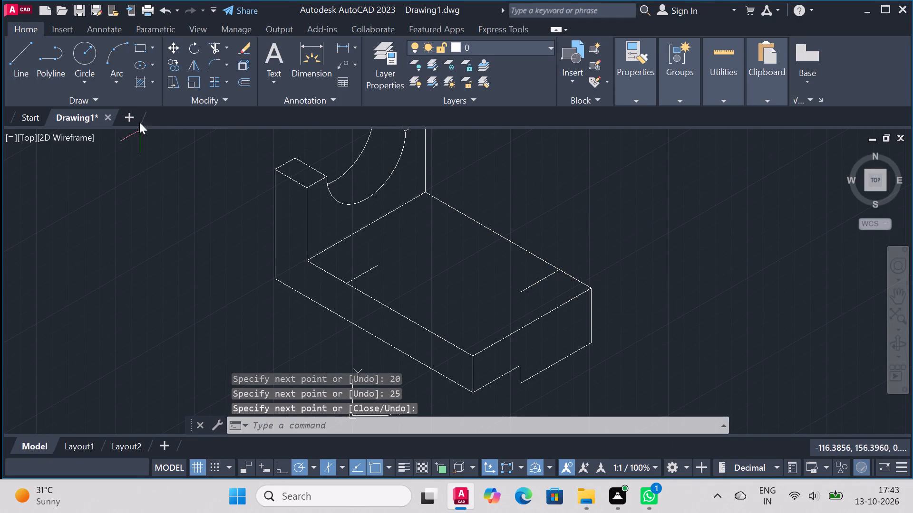
Draw an isocircle of radius 10 in the Top isoplane, centred on the inner end of the line near the upright.
text(el)
key(Return)
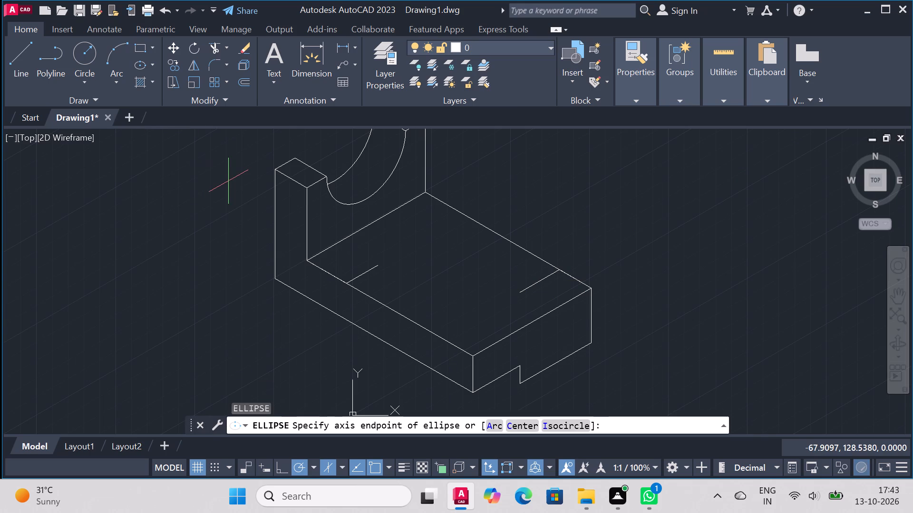
text(iso)
key(Return)
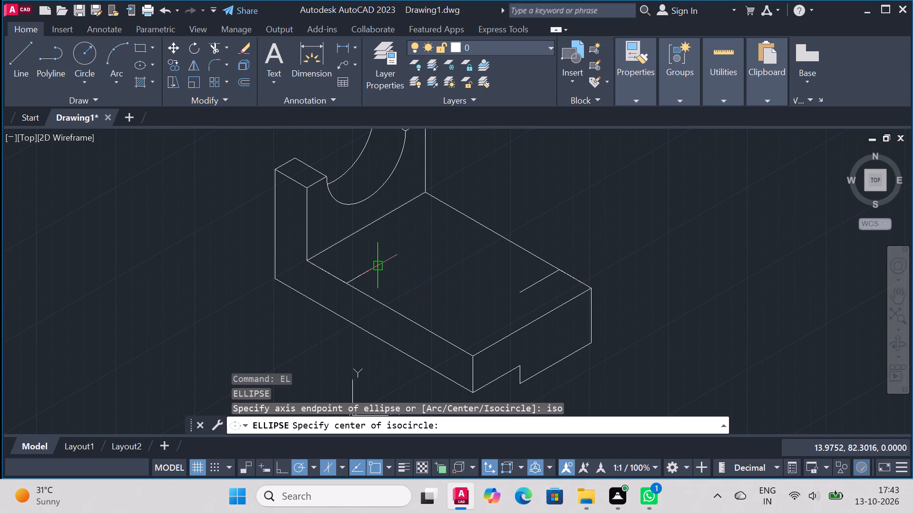
click(375, 264)
key(F5)
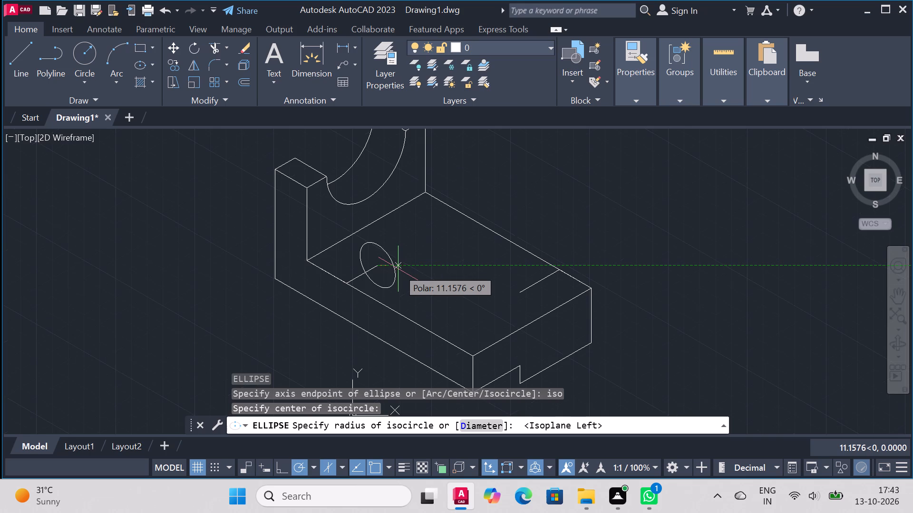
key(F5)
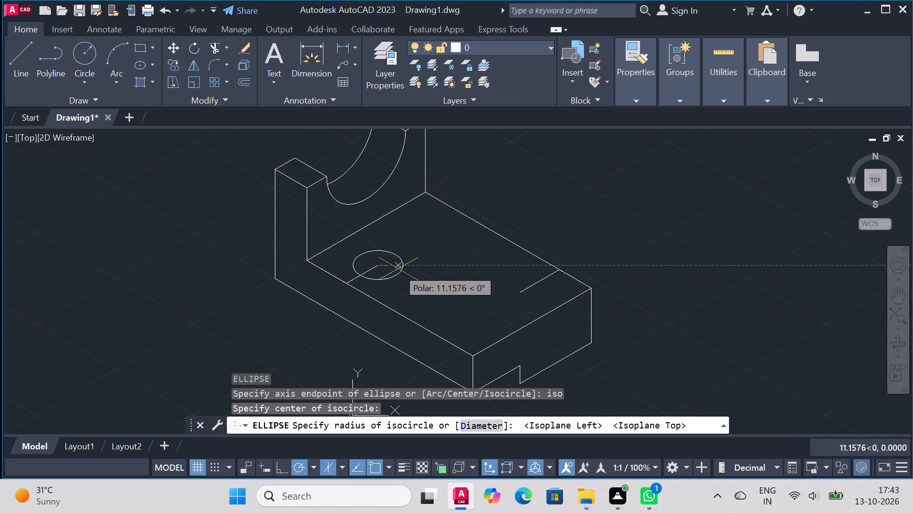
text(10)
key(Return)
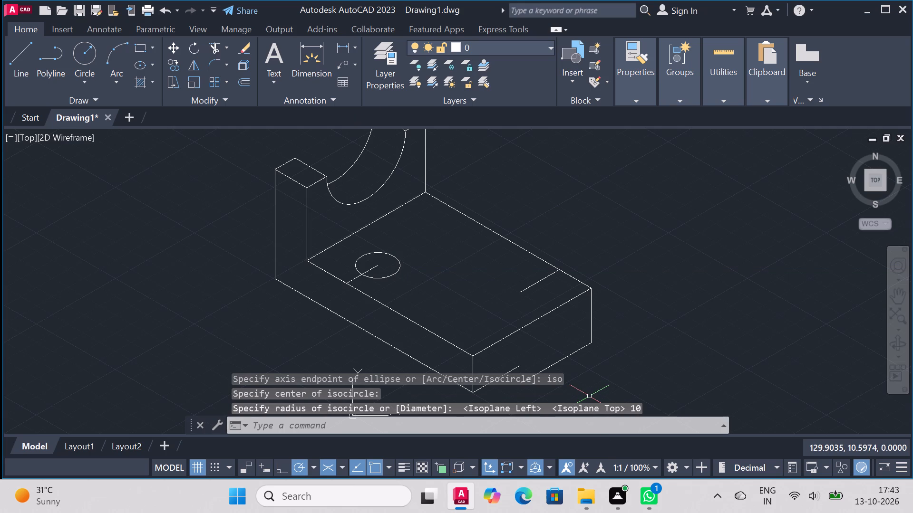
Delete the radius 10 isocircle from the base top.
click(399, 269)
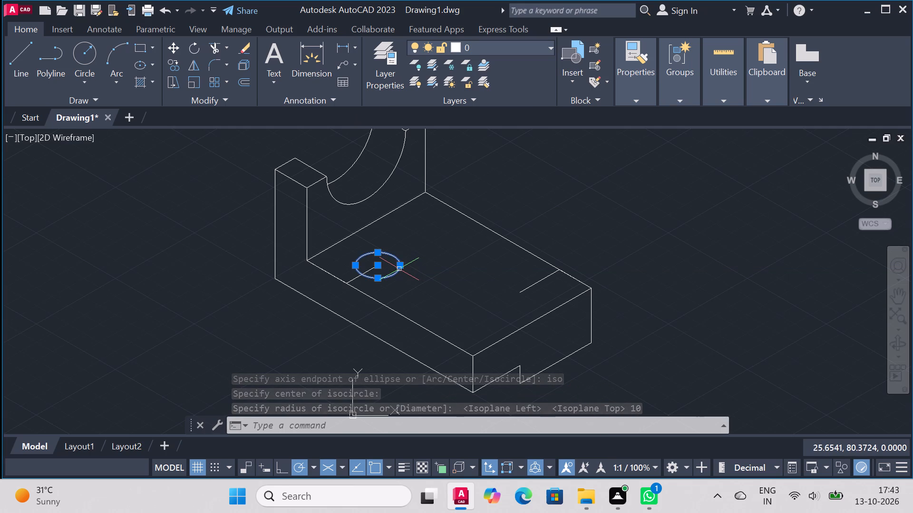
key(Delete)
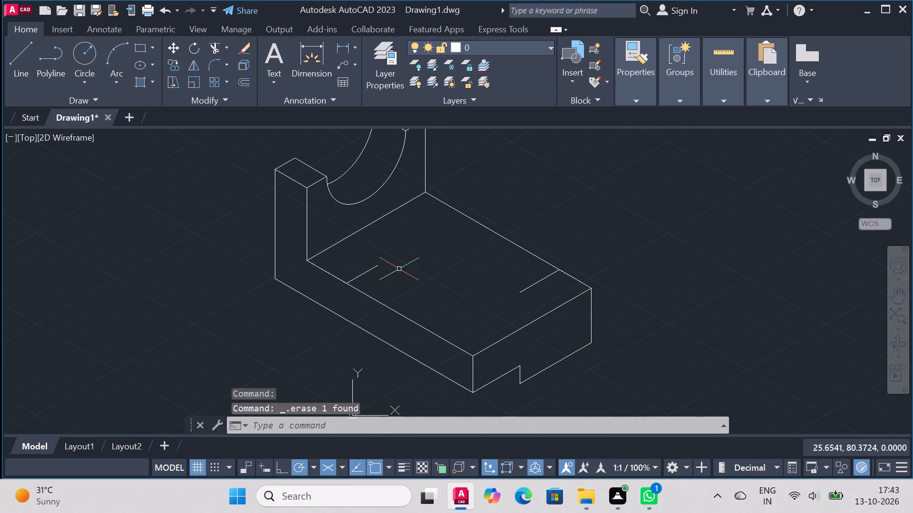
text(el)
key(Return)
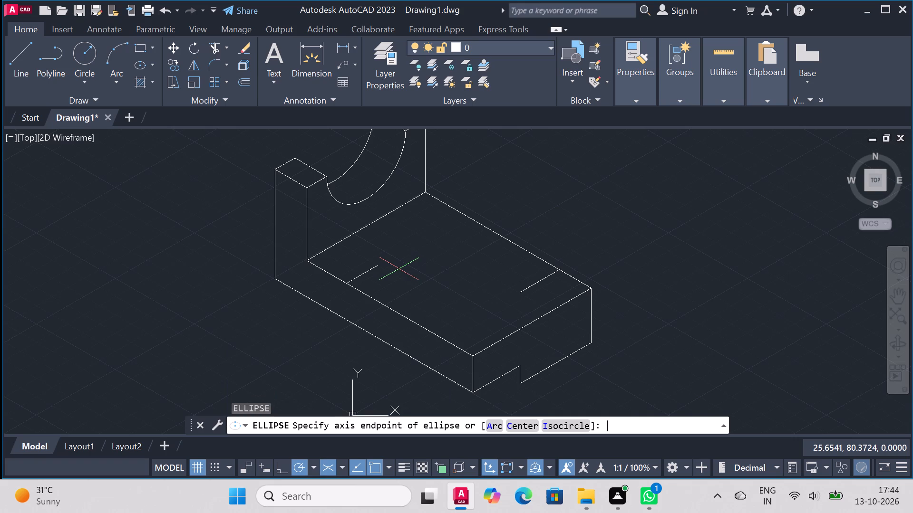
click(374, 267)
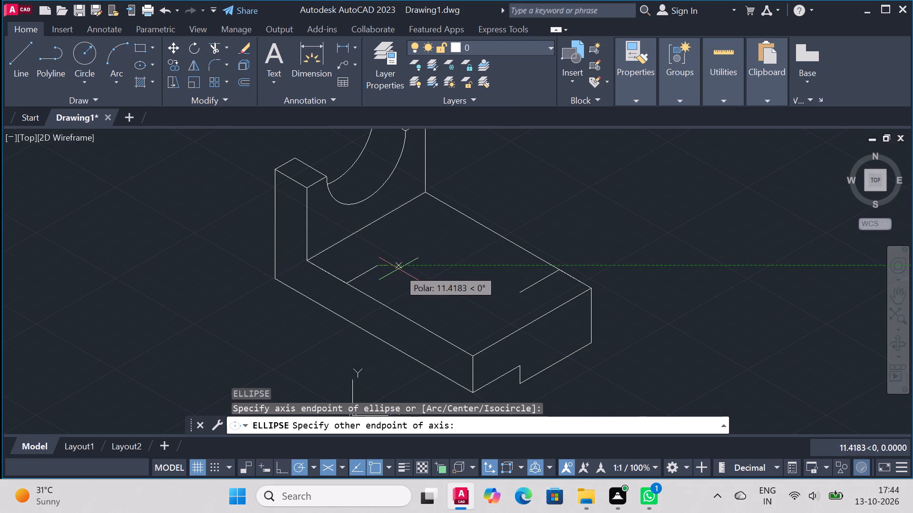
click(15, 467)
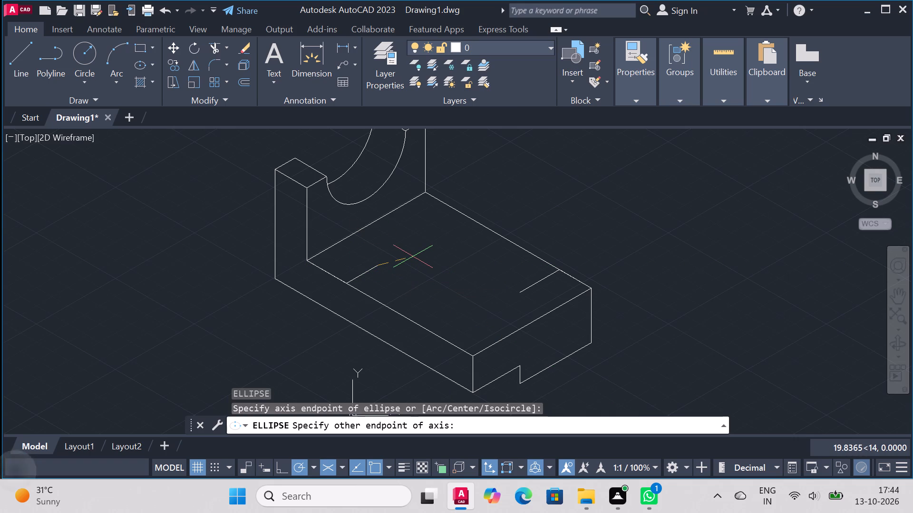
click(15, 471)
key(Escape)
Draw an isocircle of diameter 10 on the base top, centred on the inner end of the line near the upright.
text(el)
key(Return)
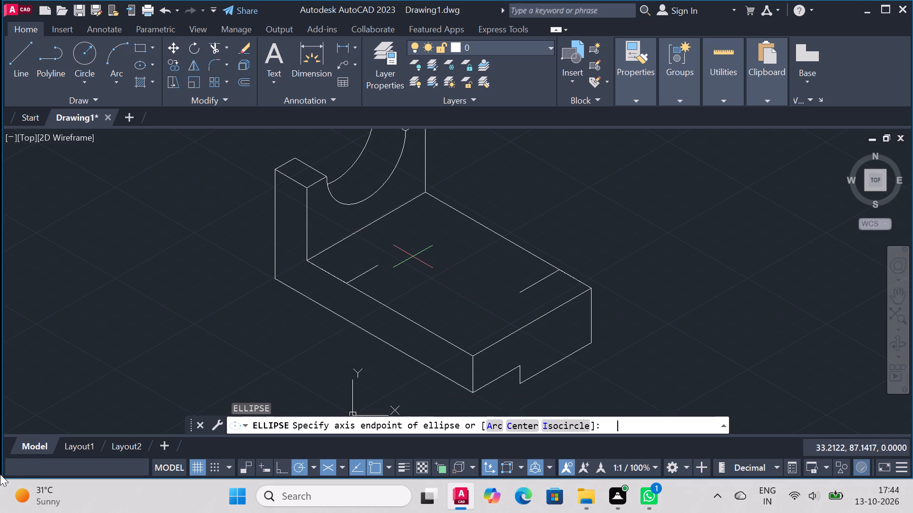
text(iso)
key(Return)
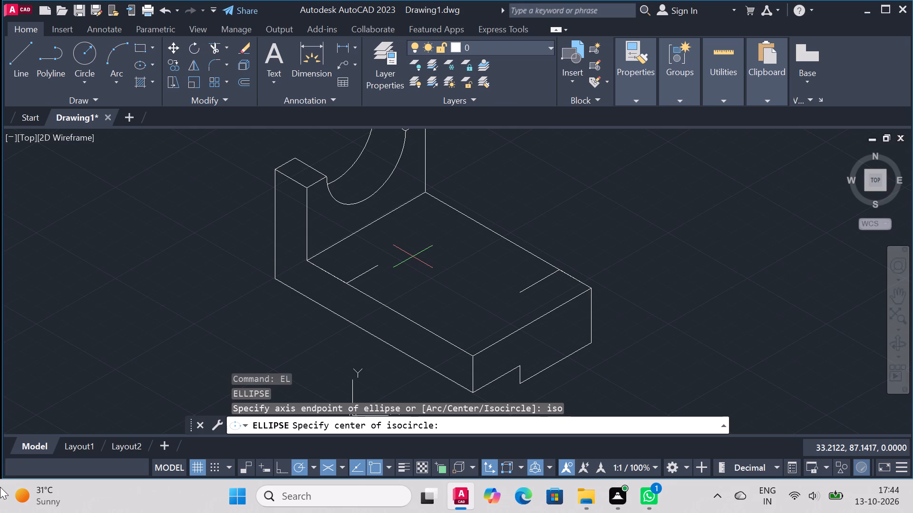
click(374, 263)
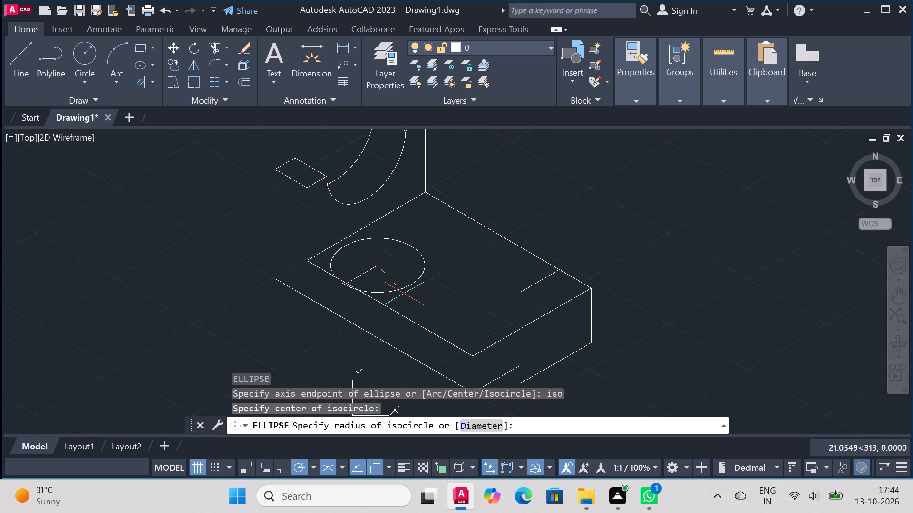
key(d)
key(Return)
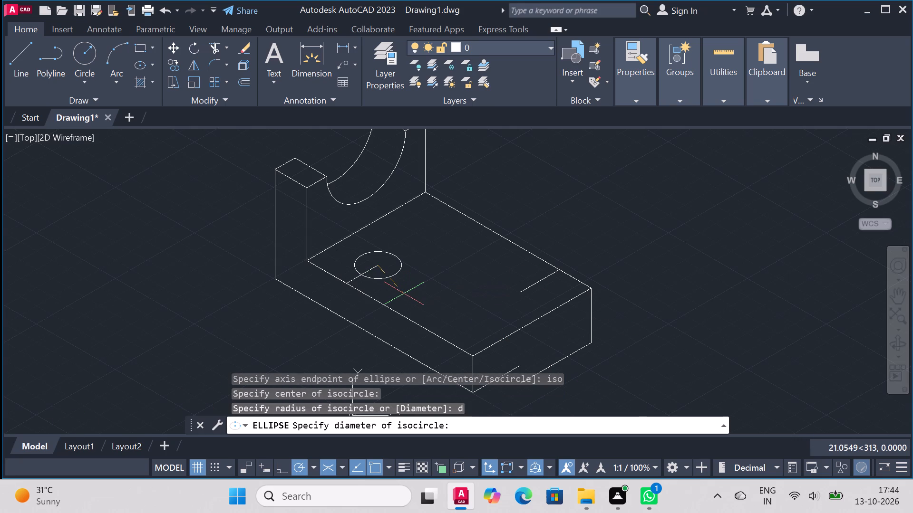
text(10)
key(Return)
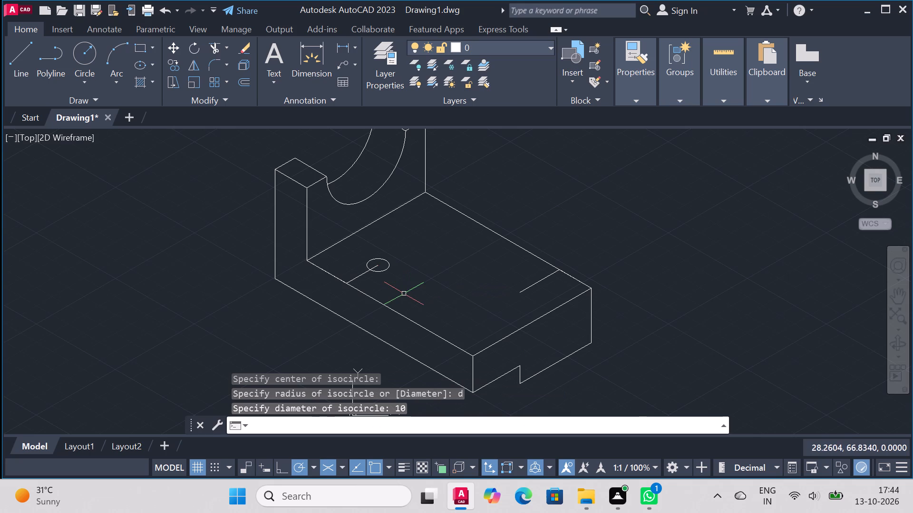
Copy the isocircle from its centre to the inner end of the line near the notched face.
click(175, 66)
click(383, 271)
right_click(382, 266)
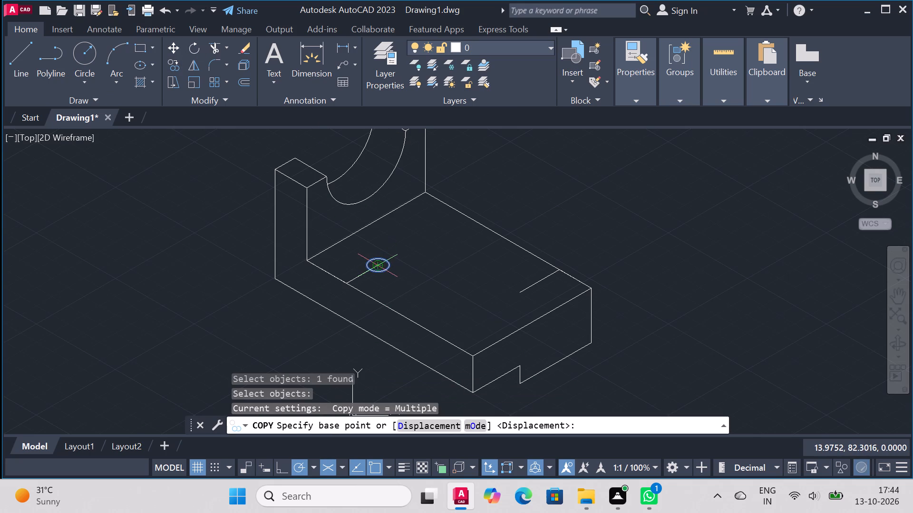
click(380, 266)
click(519, 292)
right_click(516, 287)
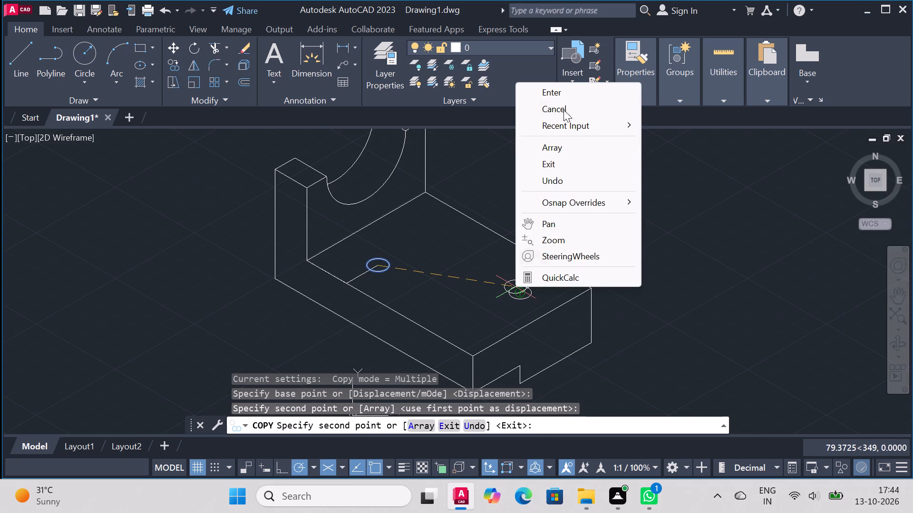
click(566, 96)
Trim away the construction lines running from the base top's edges to the centres of the two isocircles.
click(209, 42)
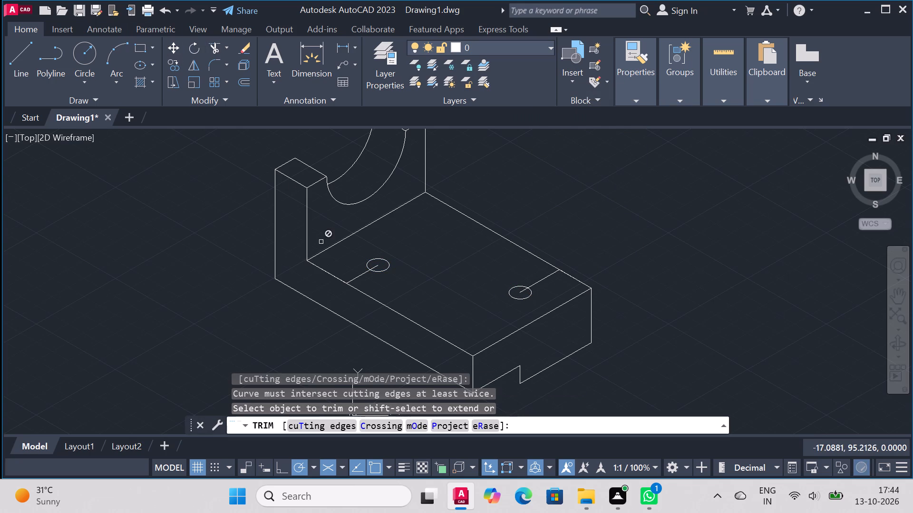
click(324, 270)
click(353, 278)
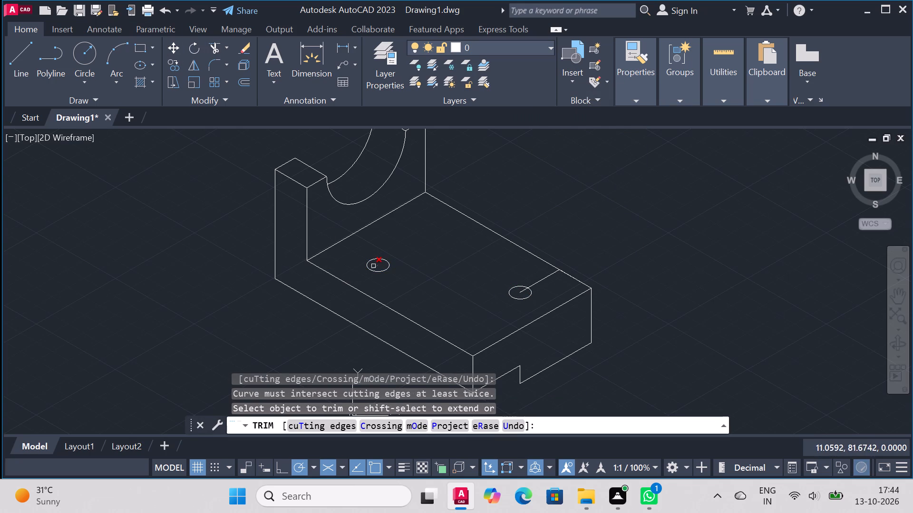
click(373, 266)
click(545, 278)
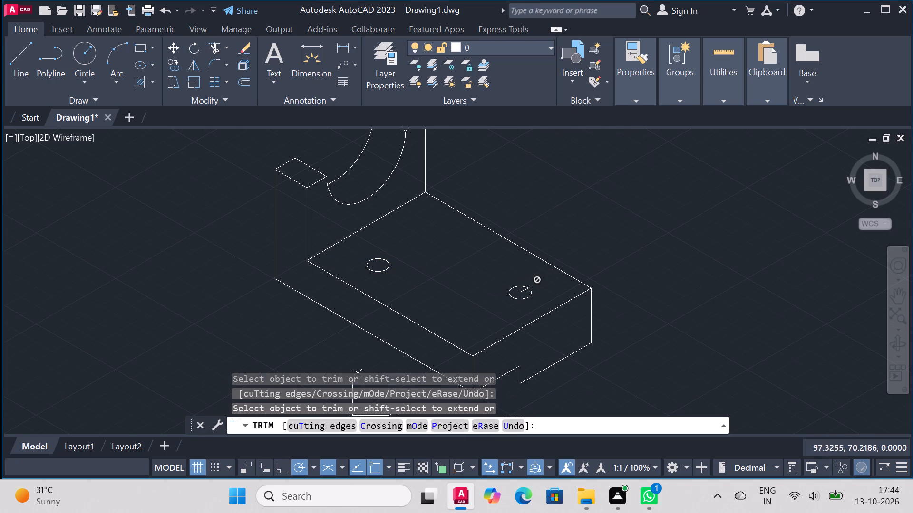
click(524, 290)
right_click(565, 221)
click(599, 226)
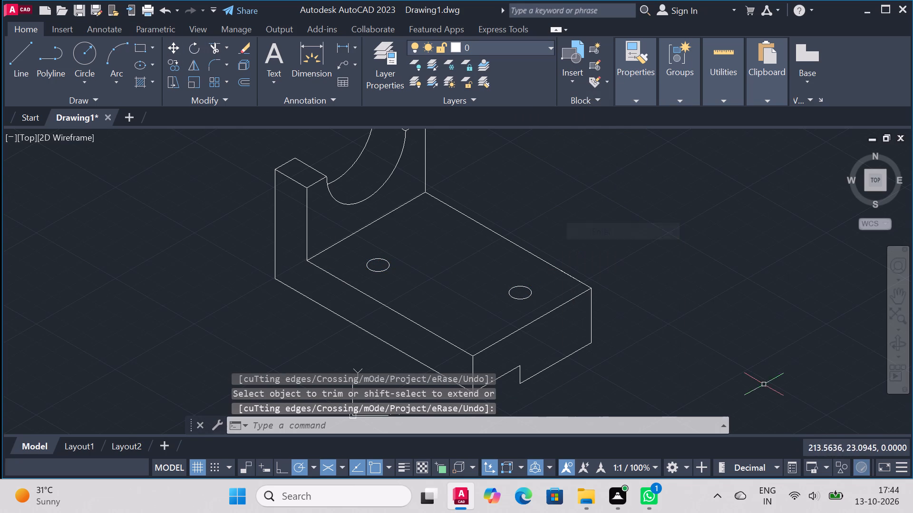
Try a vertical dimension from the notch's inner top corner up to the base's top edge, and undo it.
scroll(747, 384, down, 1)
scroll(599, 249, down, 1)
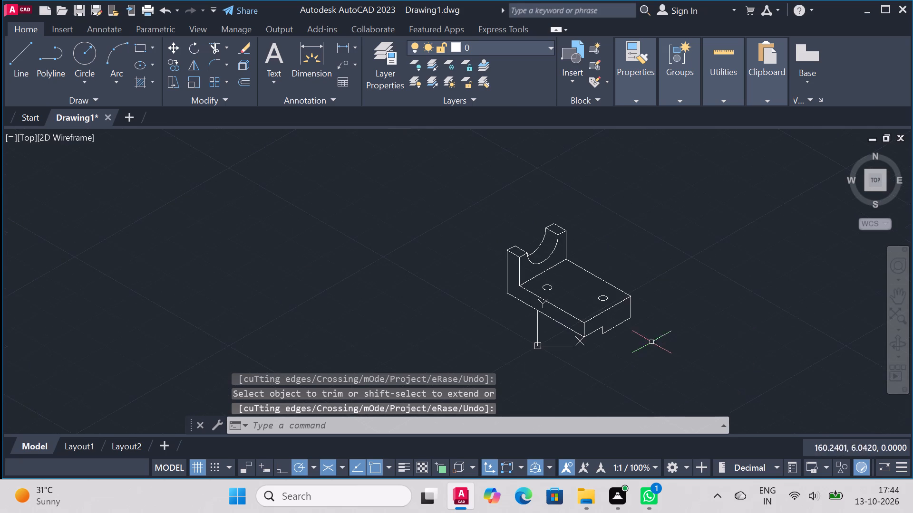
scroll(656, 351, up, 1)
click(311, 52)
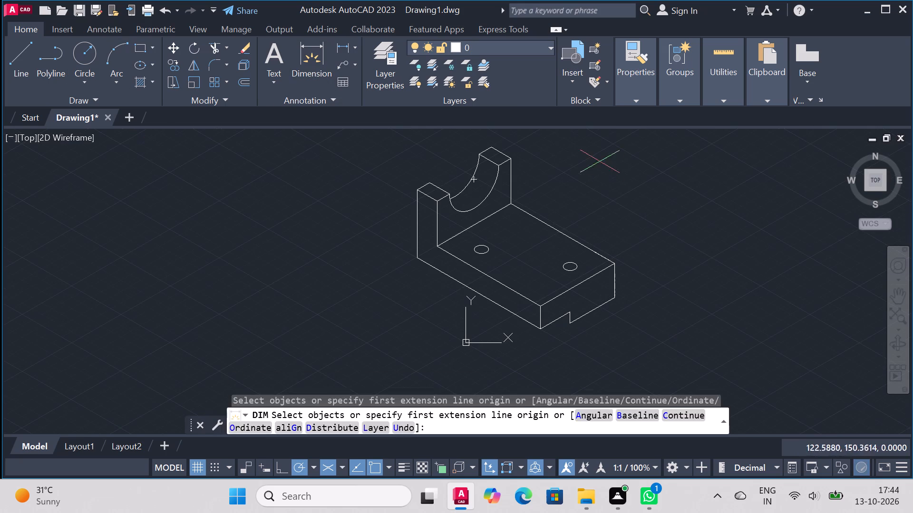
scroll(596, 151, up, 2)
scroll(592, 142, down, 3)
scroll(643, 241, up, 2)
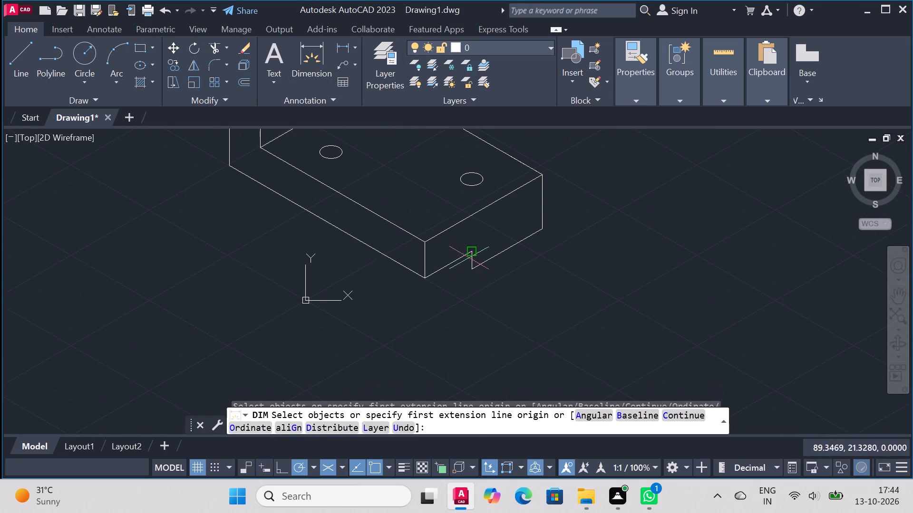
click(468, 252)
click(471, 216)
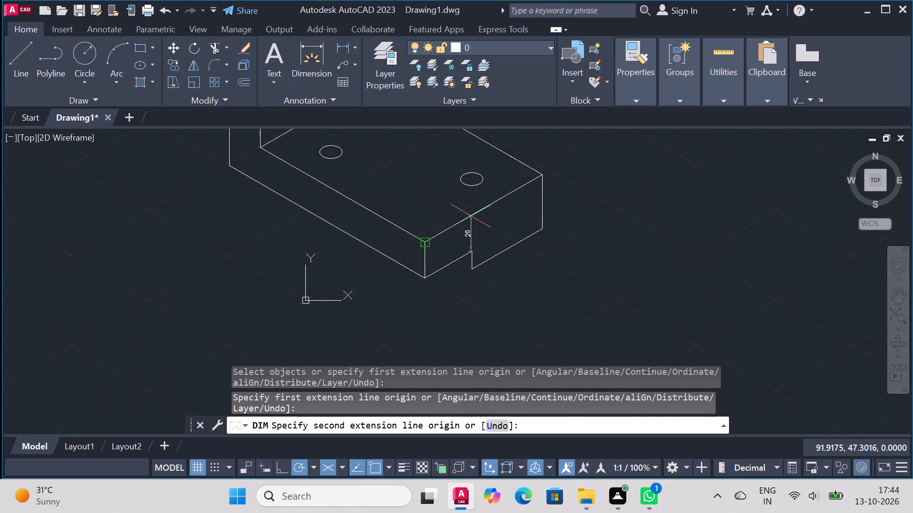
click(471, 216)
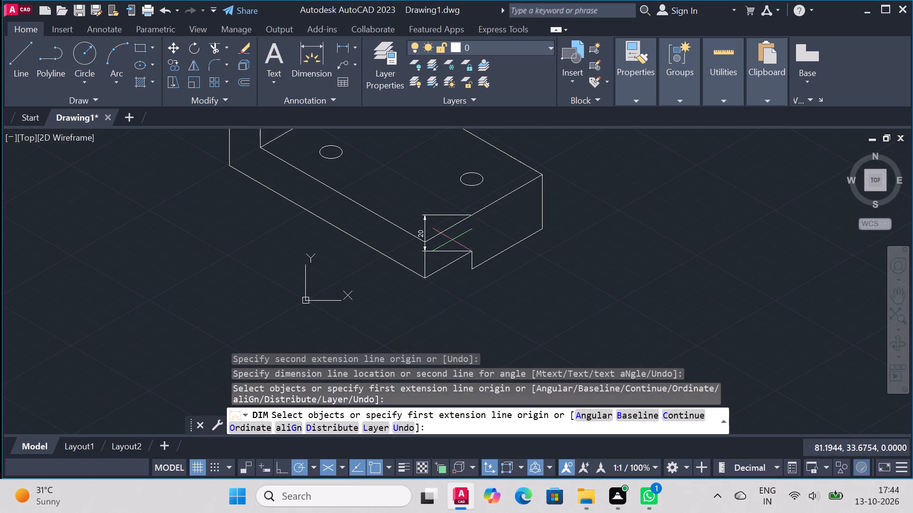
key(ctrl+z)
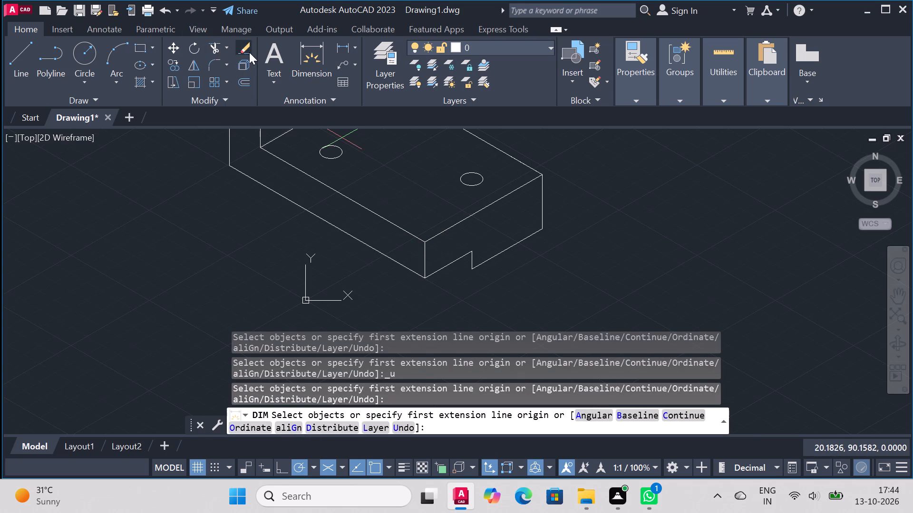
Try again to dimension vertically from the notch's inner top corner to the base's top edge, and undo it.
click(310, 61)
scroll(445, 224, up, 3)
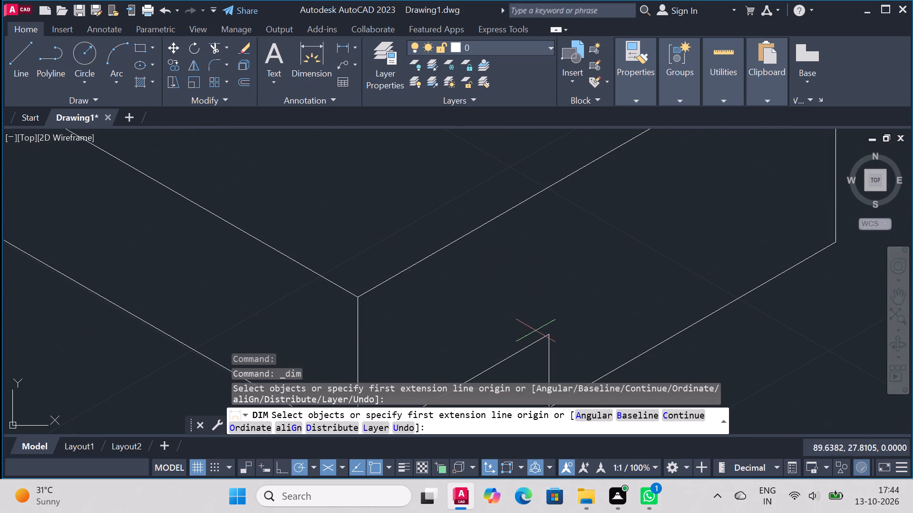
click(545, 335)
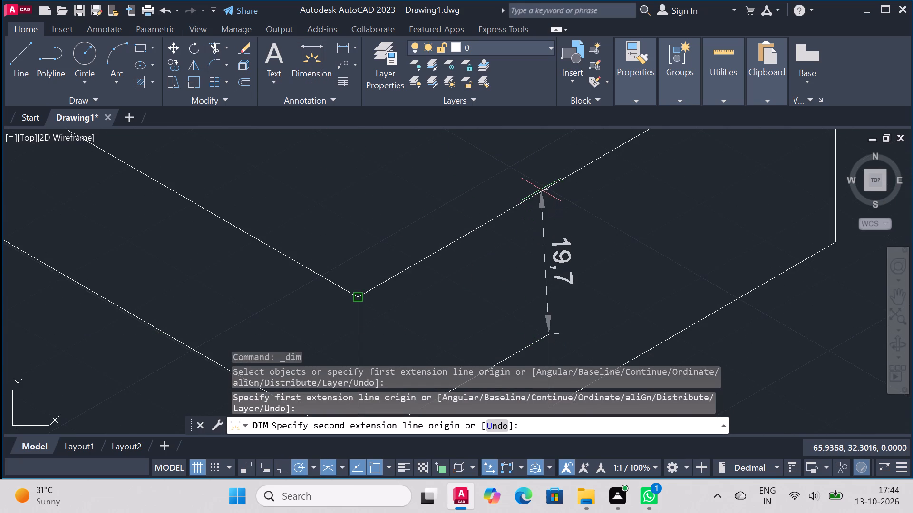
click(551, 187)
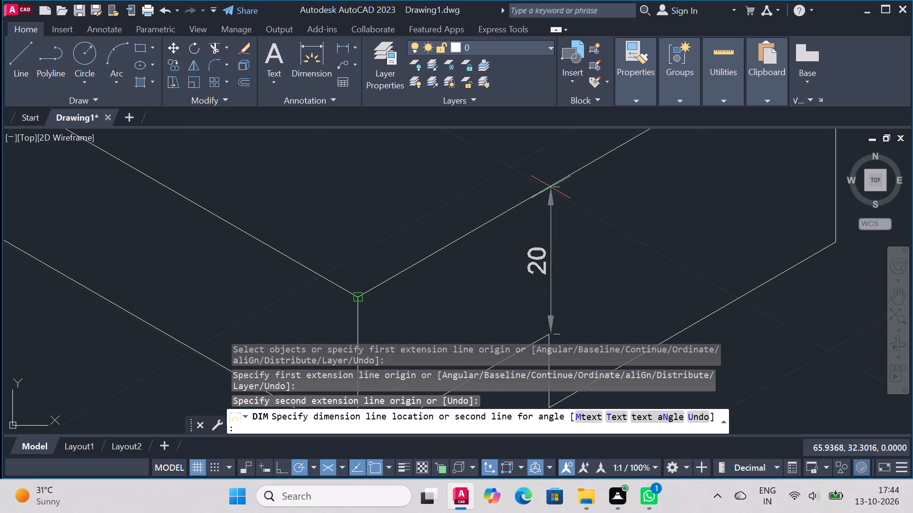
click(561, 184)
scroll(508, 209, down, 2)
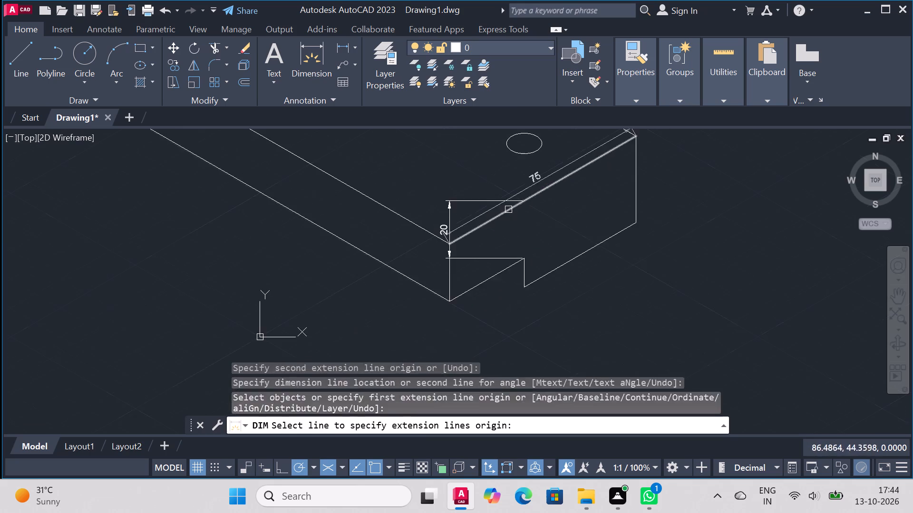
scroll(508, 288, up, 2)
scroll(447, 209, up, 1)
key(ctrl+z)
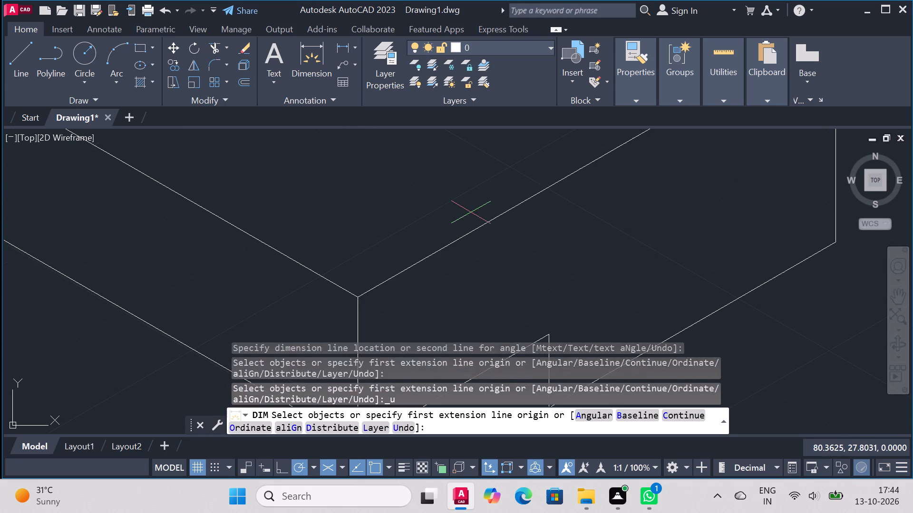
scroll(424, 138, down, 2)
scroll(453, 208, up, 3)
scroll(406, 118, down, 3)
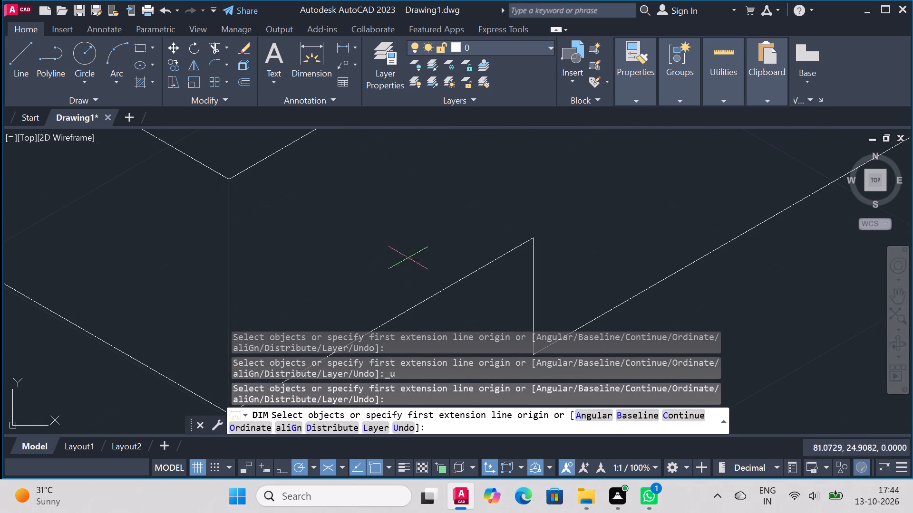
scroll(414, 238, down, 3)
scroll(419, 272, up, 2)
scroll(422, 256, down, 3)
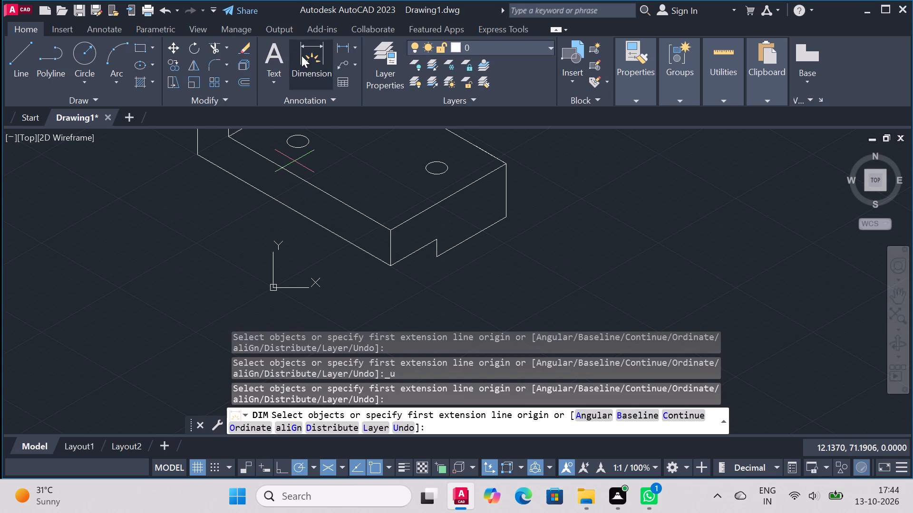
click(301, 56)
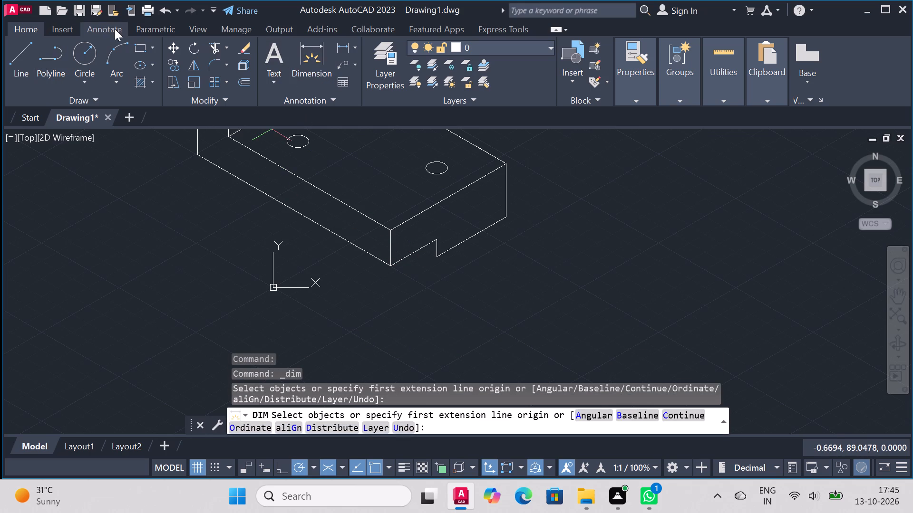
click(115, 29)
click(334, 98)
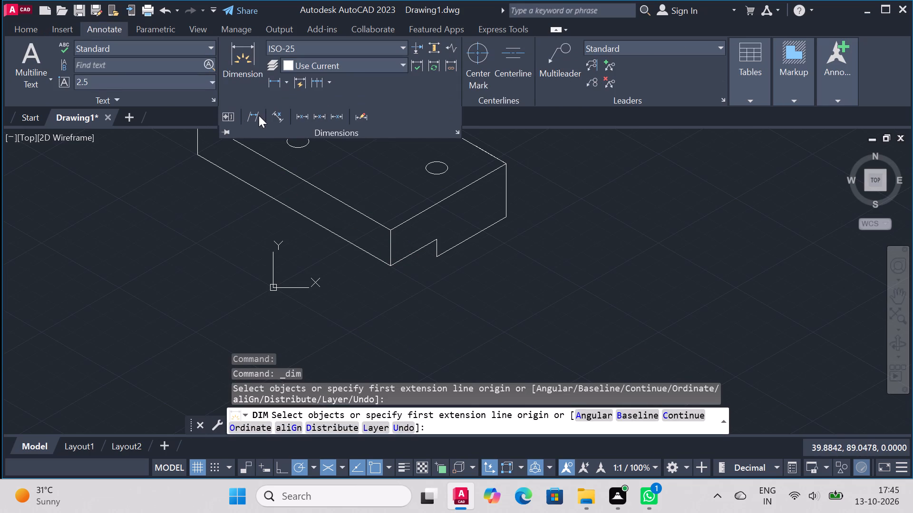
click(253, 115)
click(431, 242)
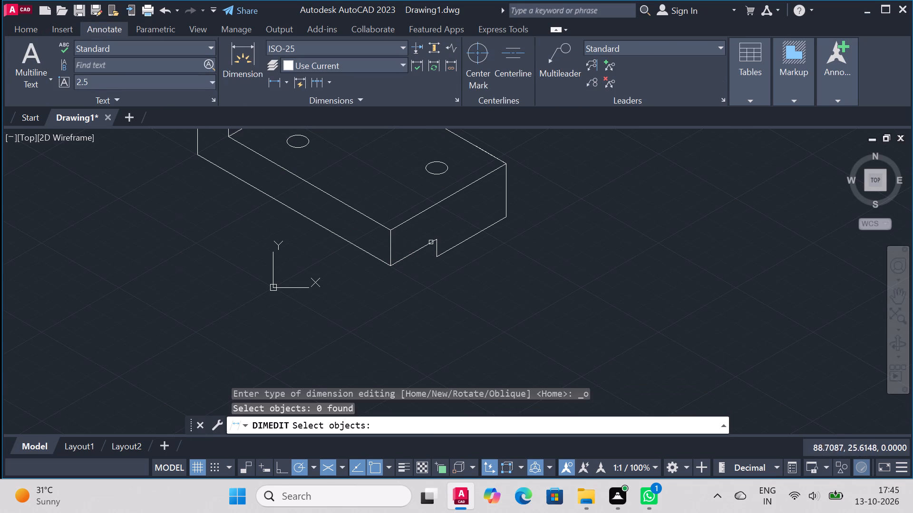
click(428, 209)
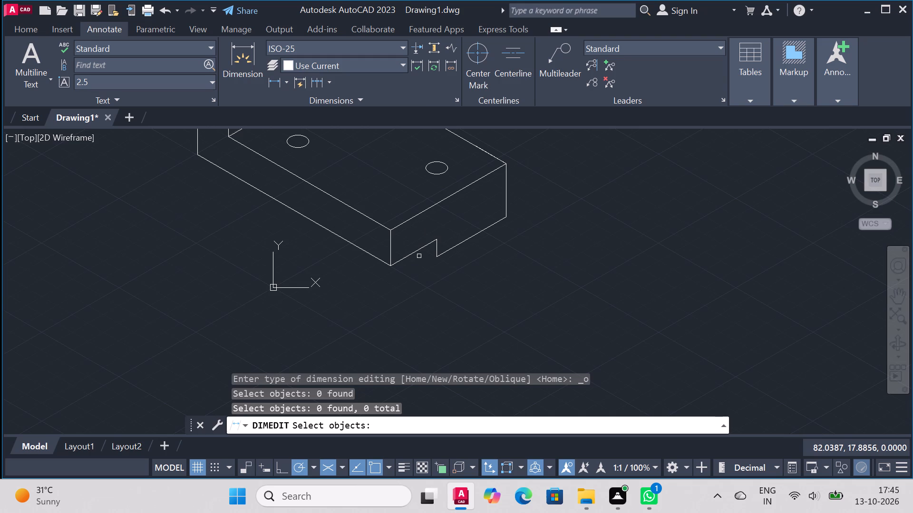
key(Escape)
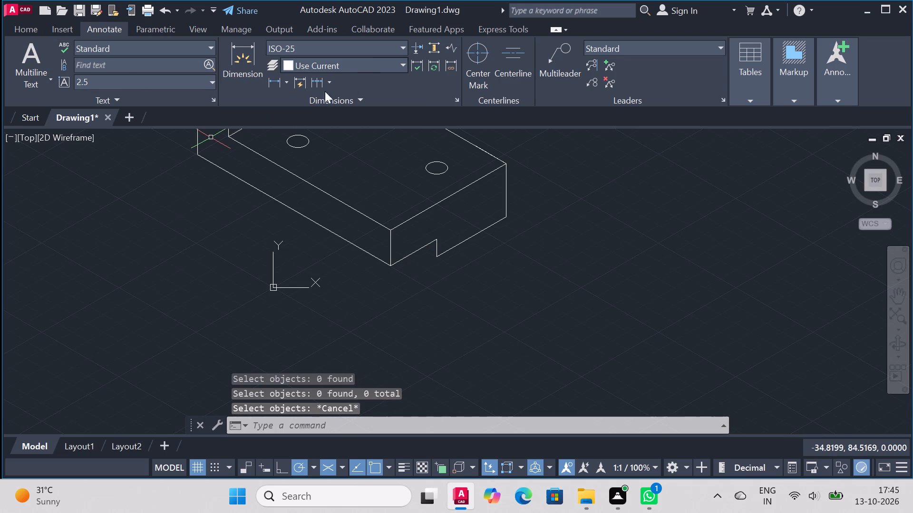
Add a vertical linear dimension from the notch's inner top corner to the base's top edge, aligned with the base's front vertical edge.
click(278, 83)
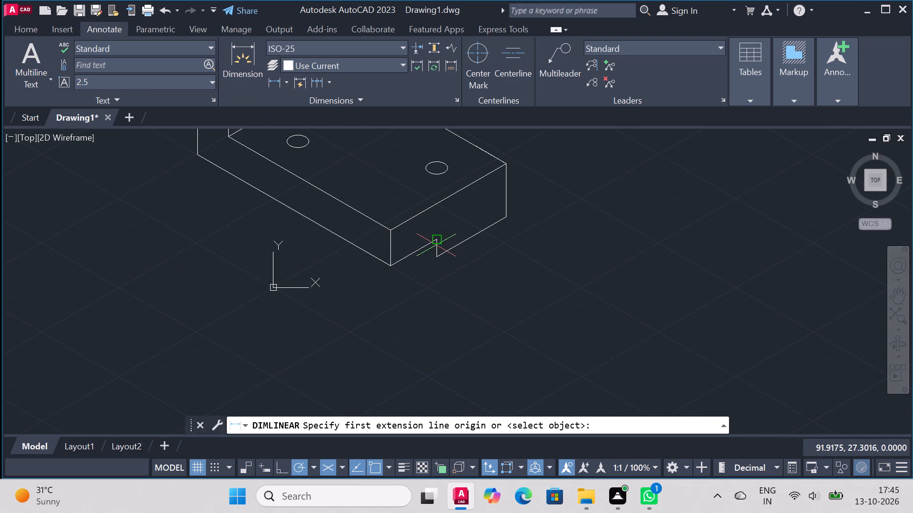
click(436, 242)
click(430, 209)
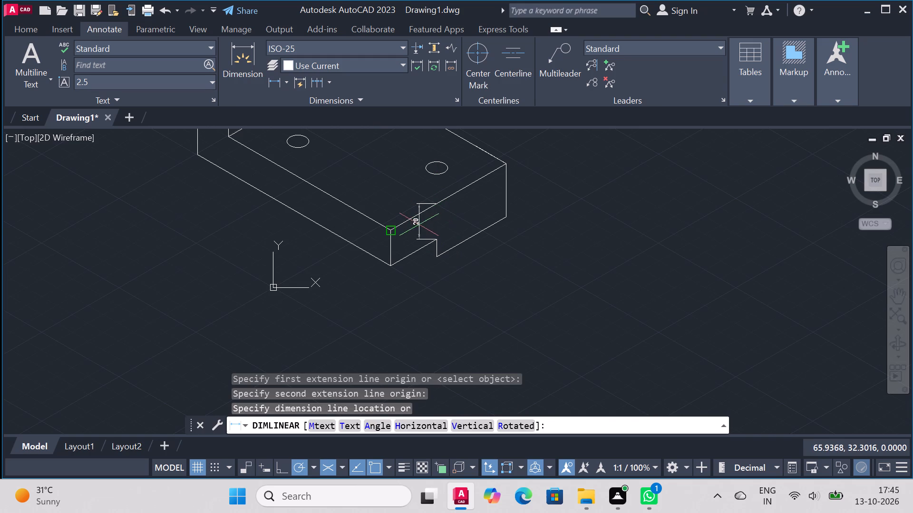
click(421, 221)
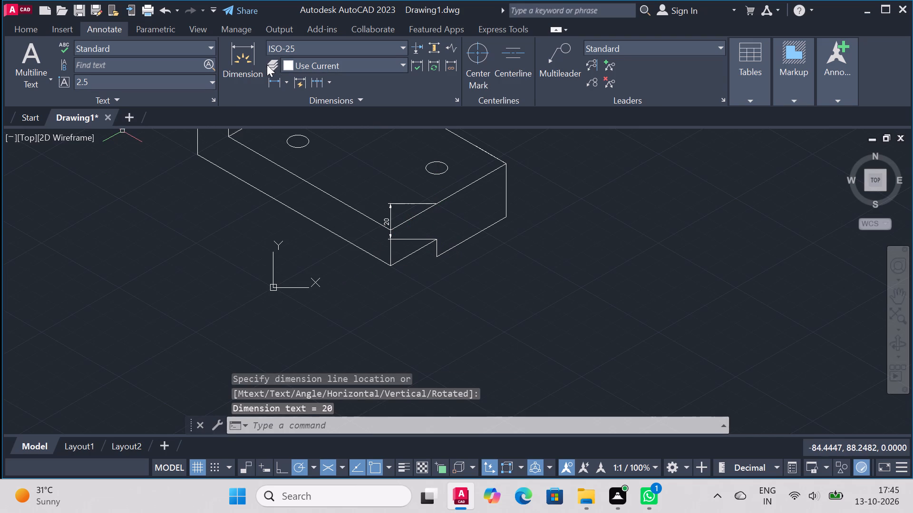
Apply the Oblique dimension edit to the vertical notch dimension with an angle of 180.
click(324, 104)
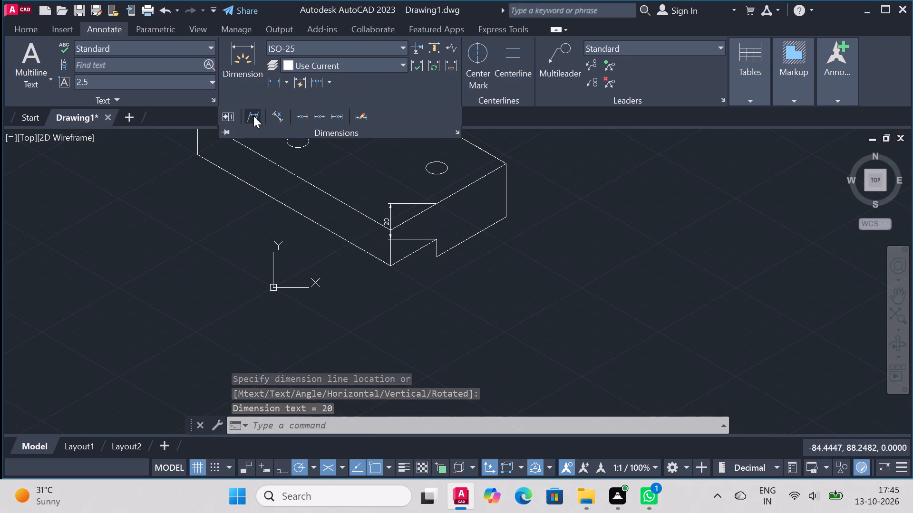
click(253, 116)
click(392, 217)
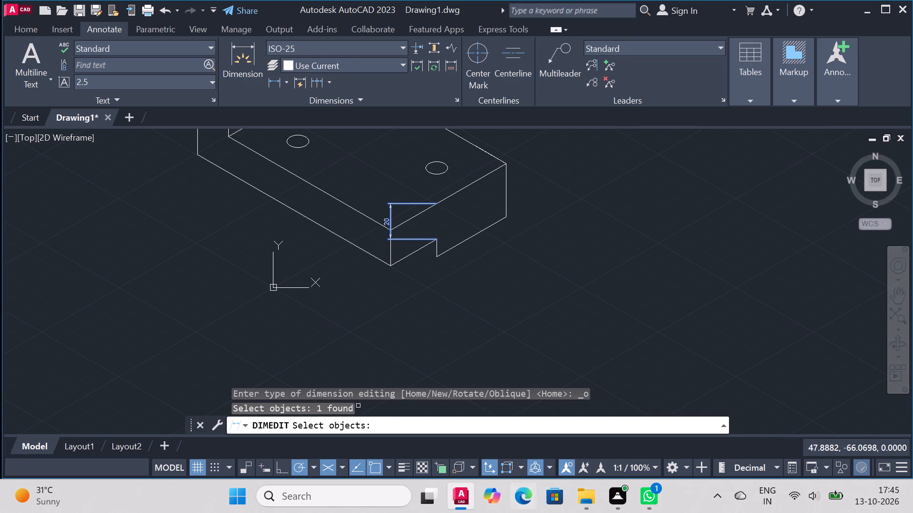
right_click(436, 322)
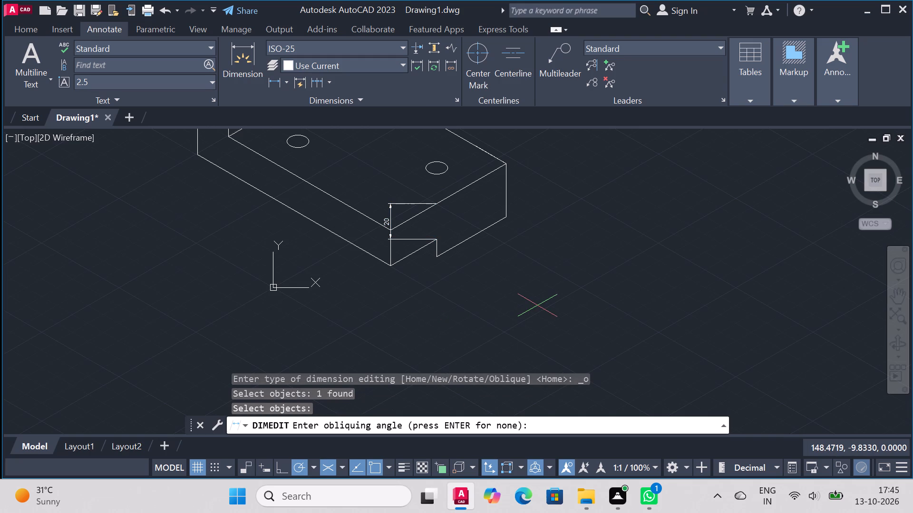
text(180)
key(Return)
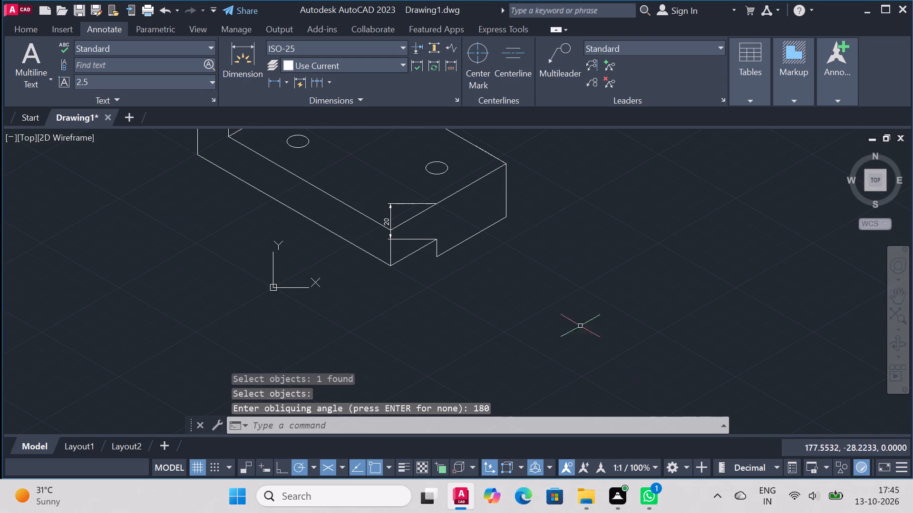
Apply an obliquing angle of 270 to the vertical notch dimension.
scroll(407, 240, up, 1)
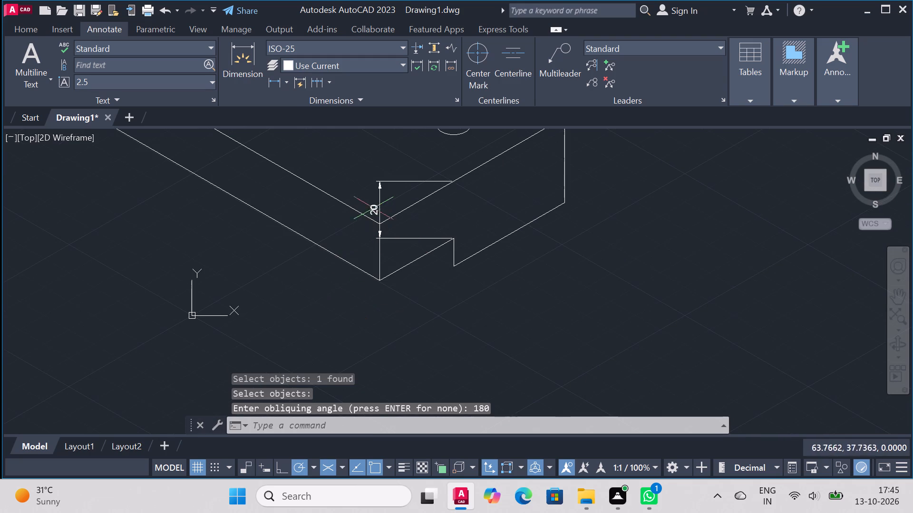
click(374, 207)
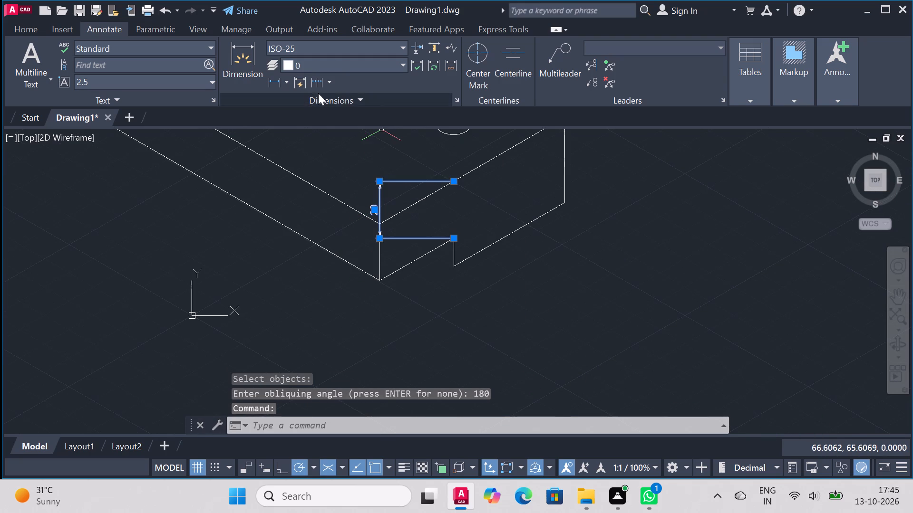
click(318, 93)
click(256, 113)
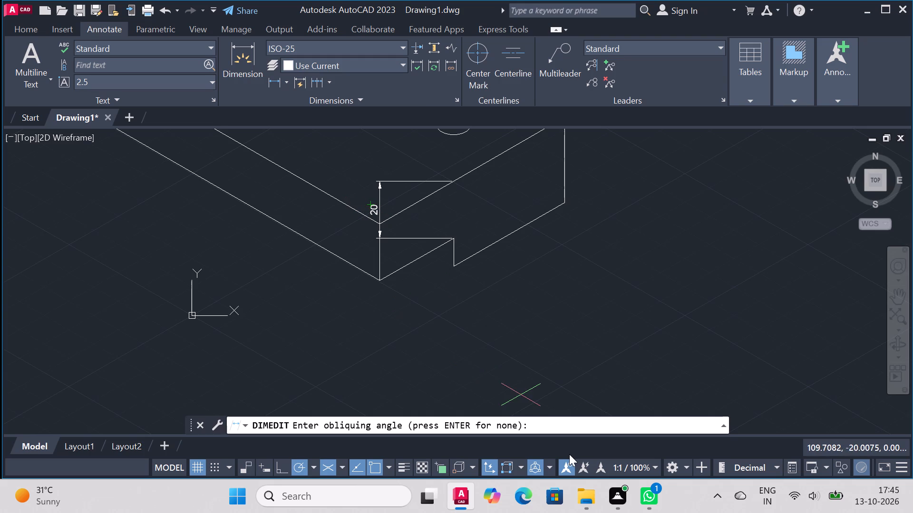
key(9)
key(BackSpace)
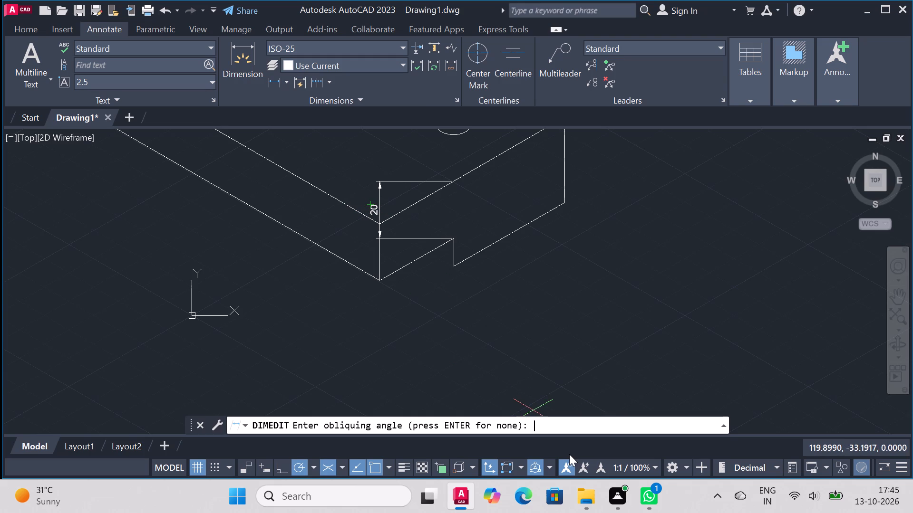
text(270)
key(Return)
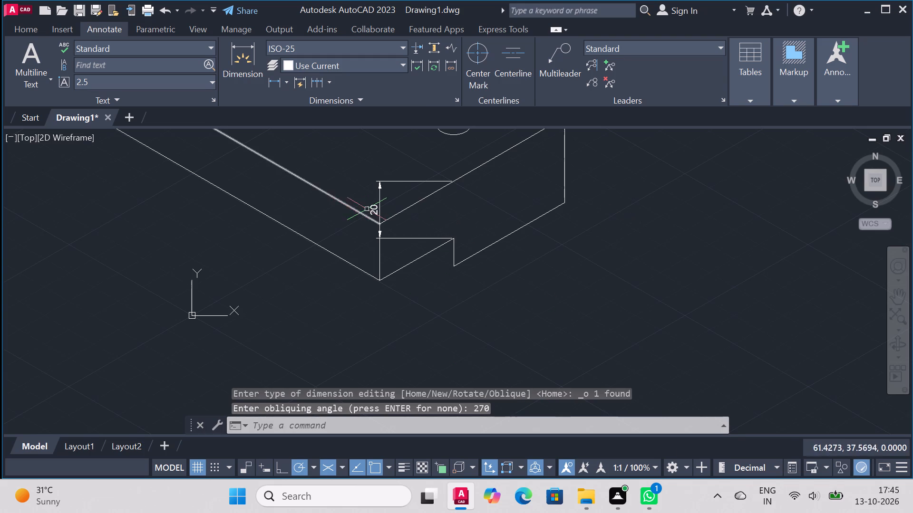
Stretch the vertical notch dimension's line about 15 units at 330°, bringing it closer to the notch's inner corner.
drag(371, 207, 379, 240)
drag(378, 239, 386, 267)
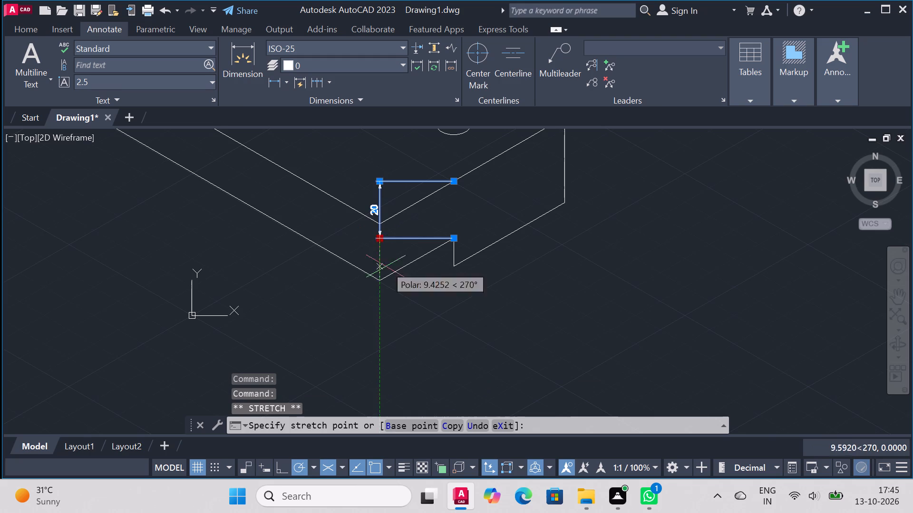
drag(386, 267, 424, 261)
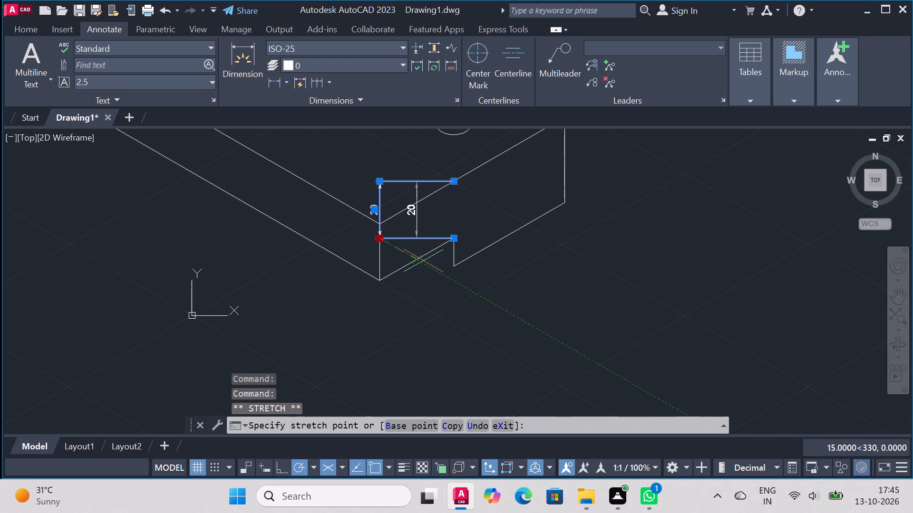
click(424, 259)
key(Escape)
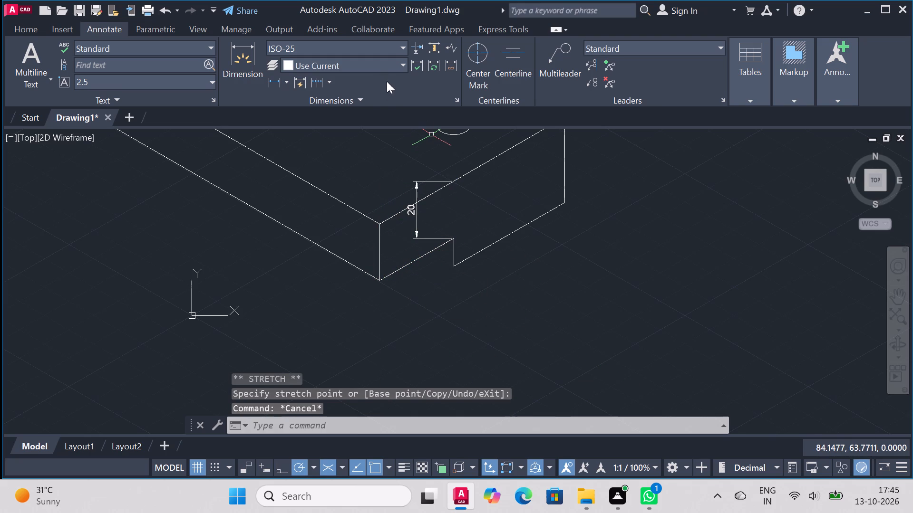
Set the layer for new dimensions to 0, and set the existing vertical notch dimension's layer to Use Current.
click(396, 62)
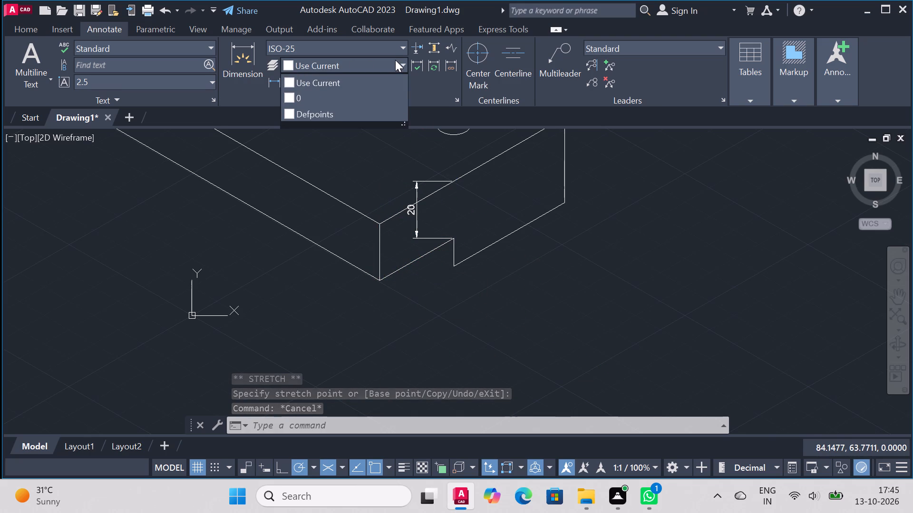
click(364, 93)
drag(415, 210, 416, 225)
click(415, 213)
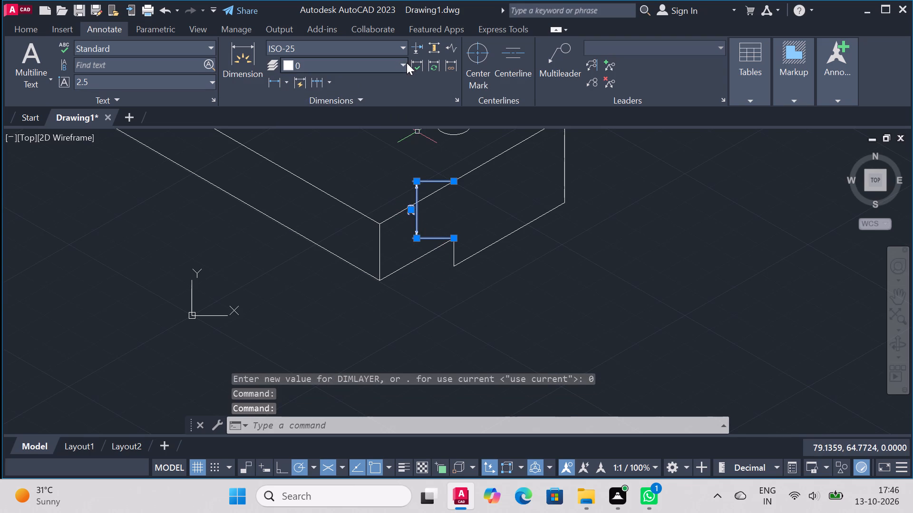
click(407, 63)
click(367, 82)
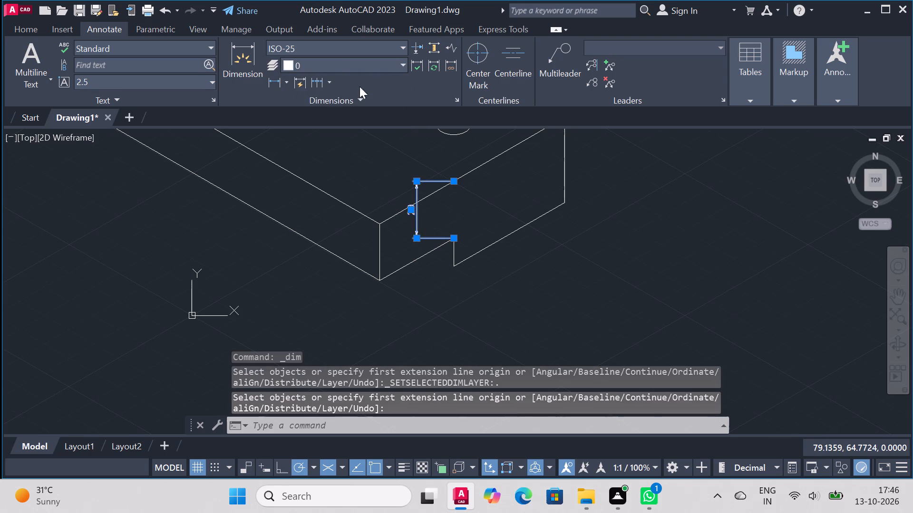
Oblique the selected vertical dimension along the base's bottom edge, using the notch's lower corner and the base's outer lower corner as angle points.
click(357, 104)
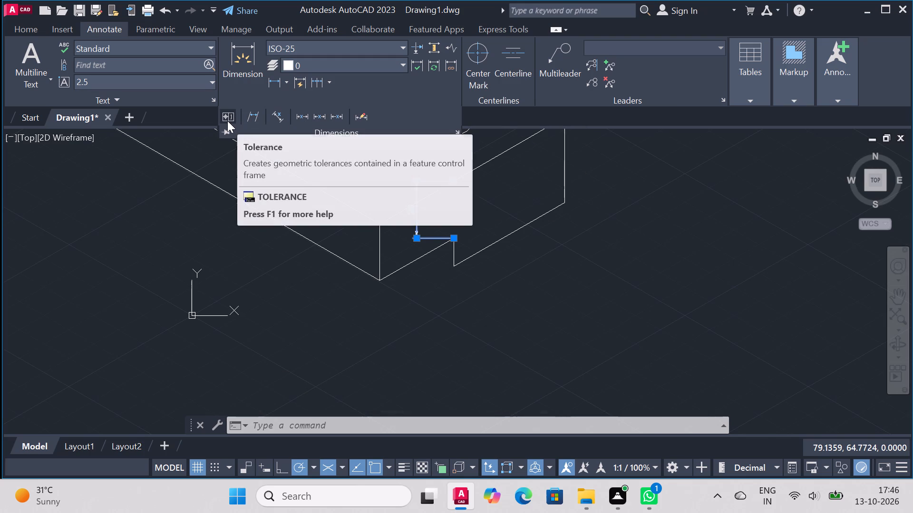
click(248, 117)
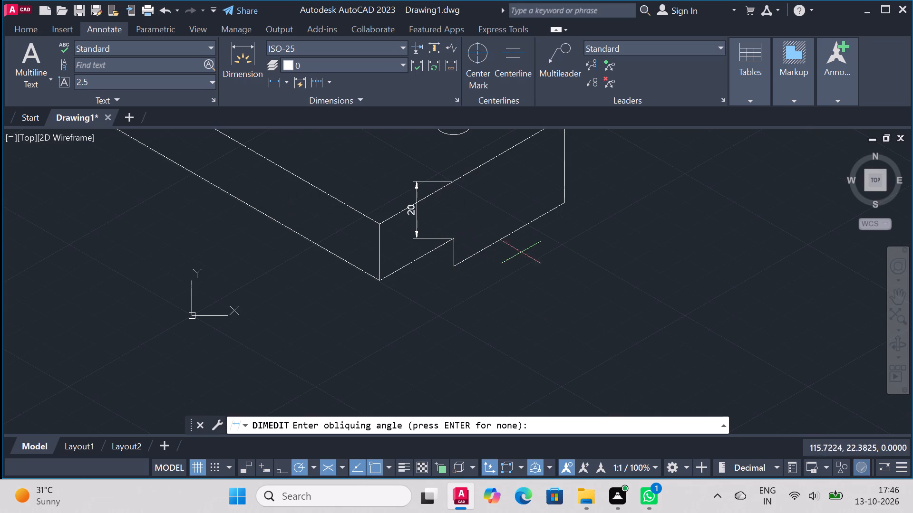
click(451, 268)
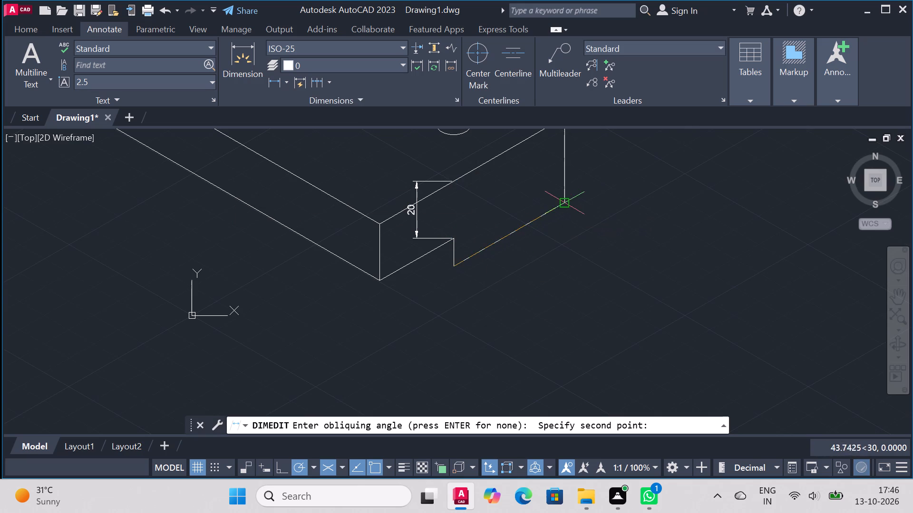
click(567, 201)
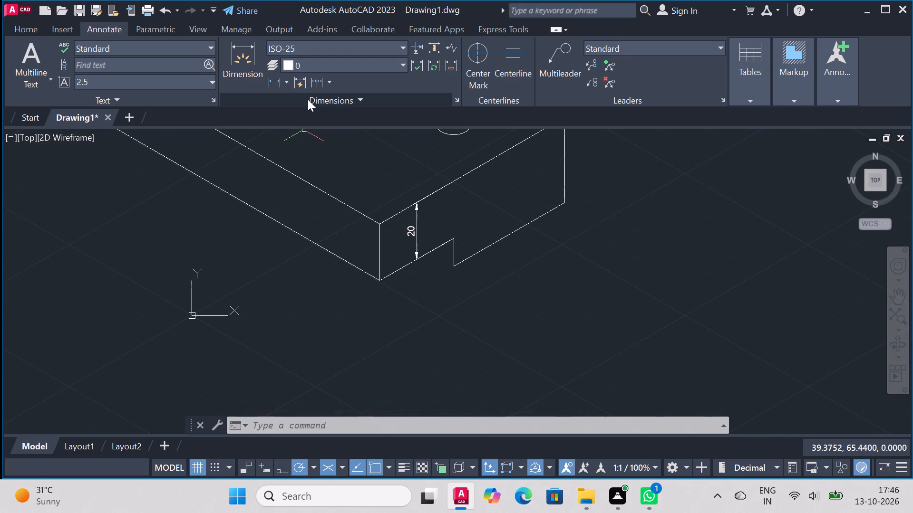
key(F2)
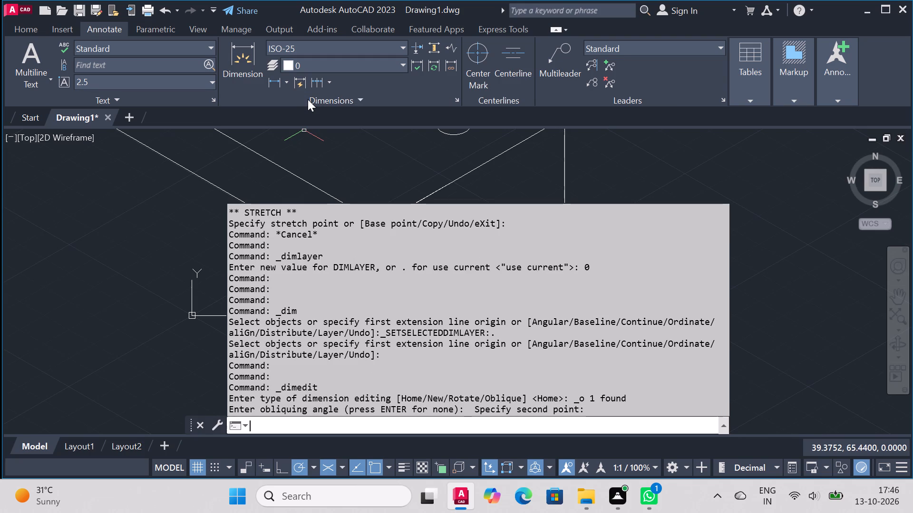
key(Escape)
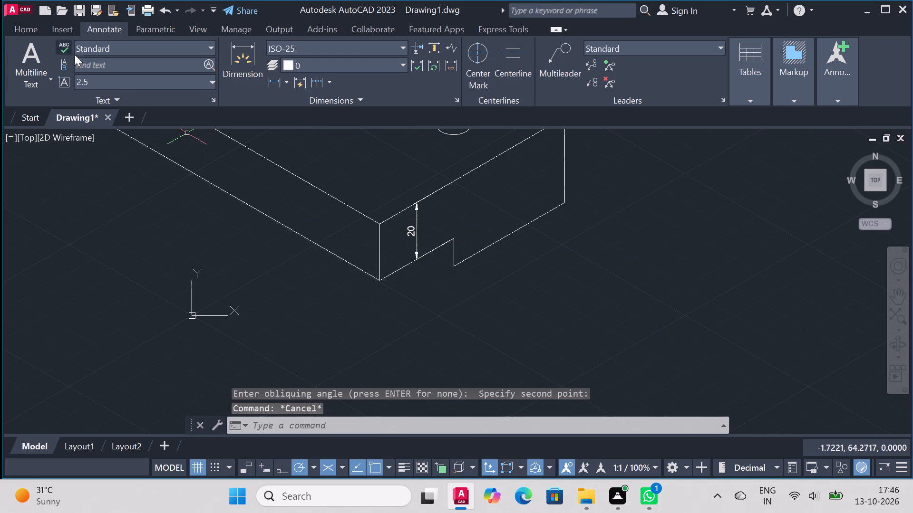
Add a horizontal linear dimension from the notch's lower corner to the base's outer lower corner, placed just below the bottom edge.
click(271, 84)
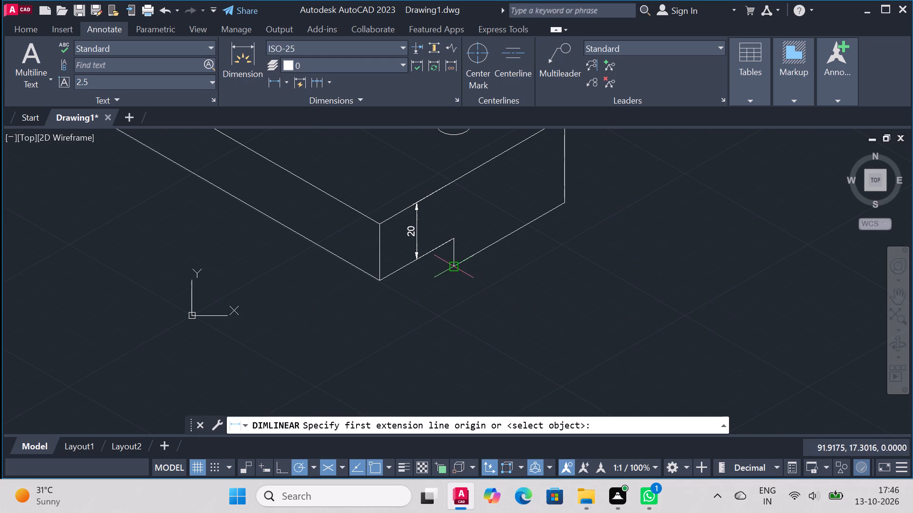
click(457, 270)
click(564, 204)
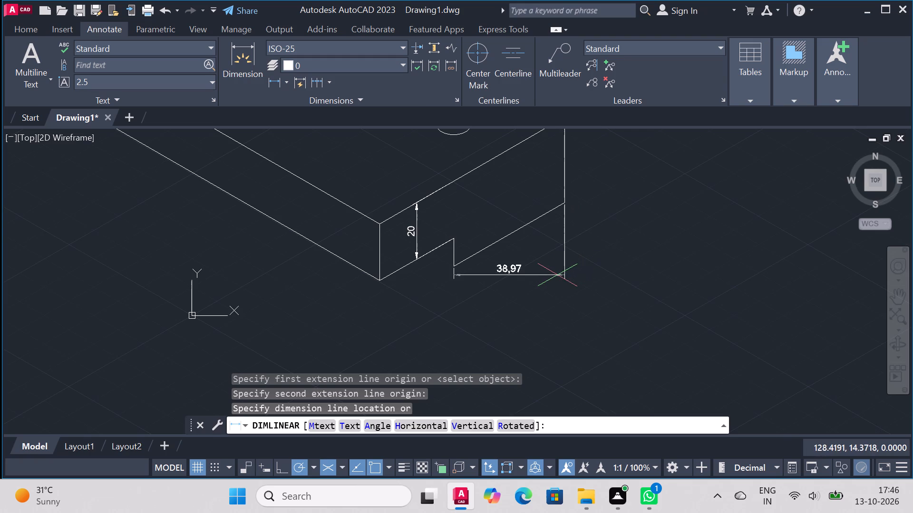
click(557, 275)
click(418, 66)
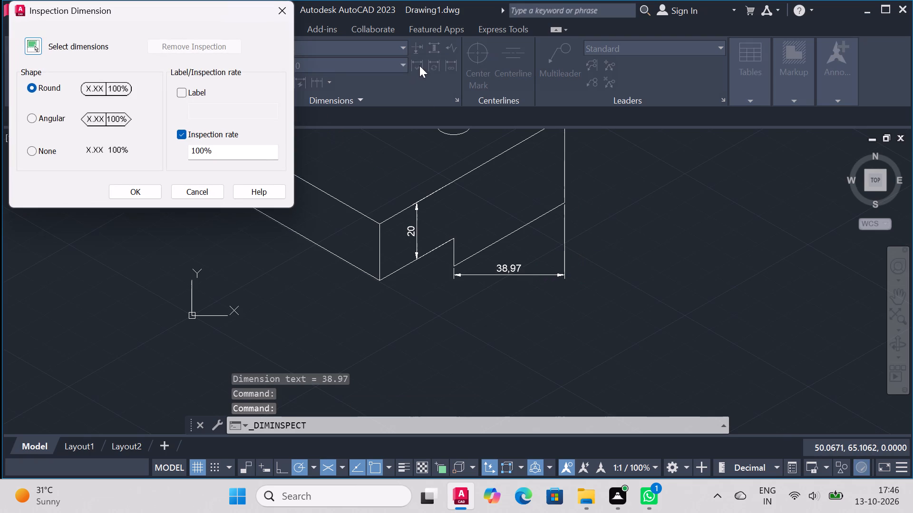
click(278, 9)
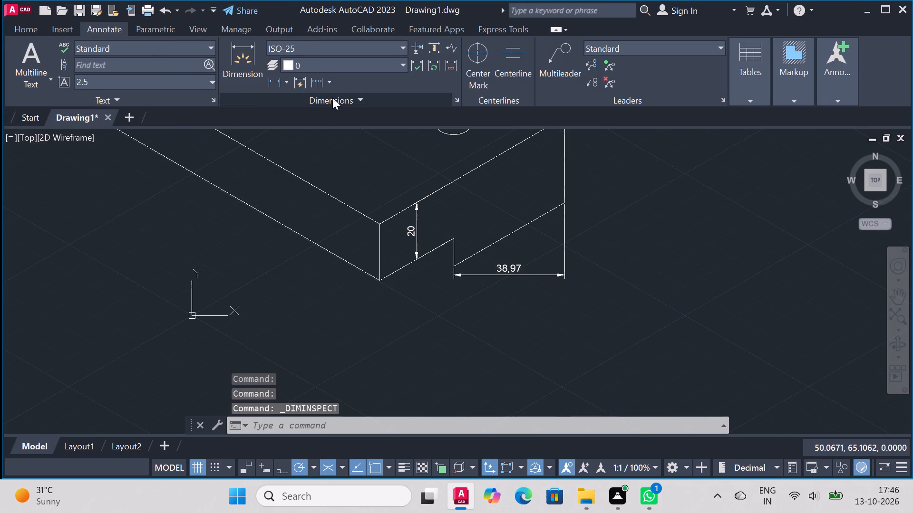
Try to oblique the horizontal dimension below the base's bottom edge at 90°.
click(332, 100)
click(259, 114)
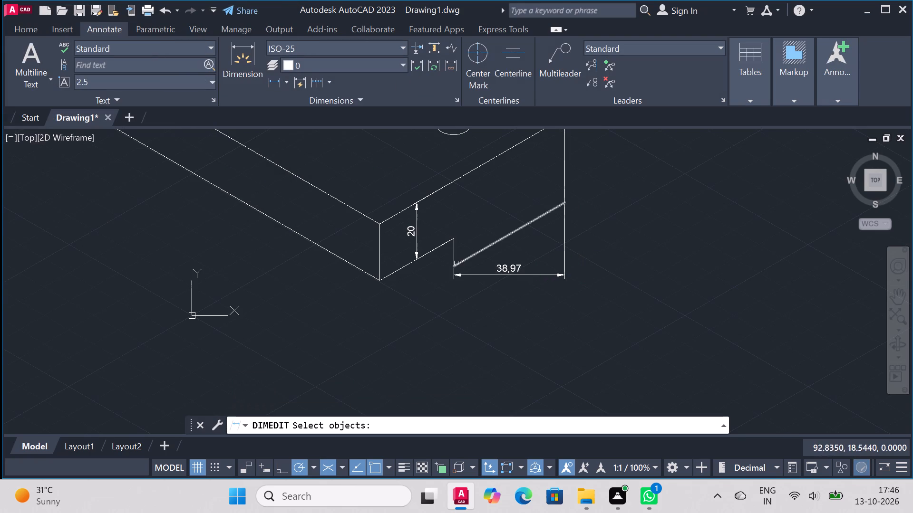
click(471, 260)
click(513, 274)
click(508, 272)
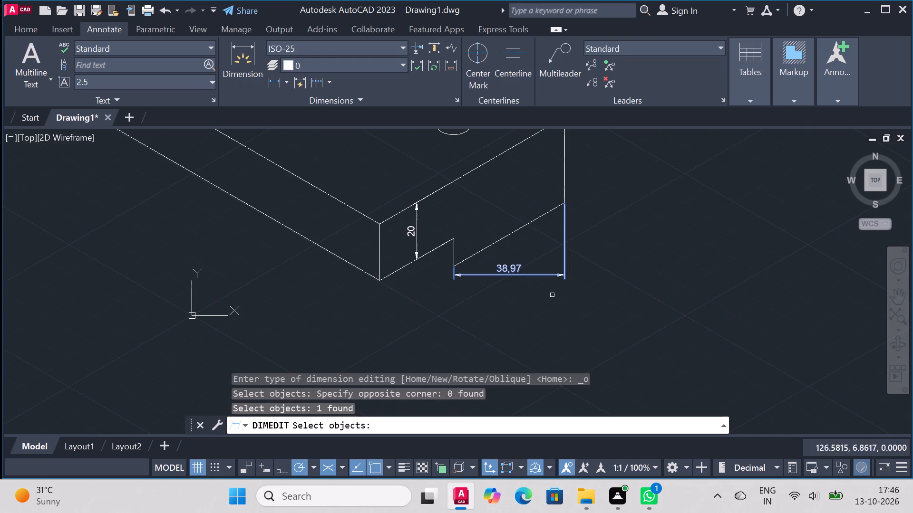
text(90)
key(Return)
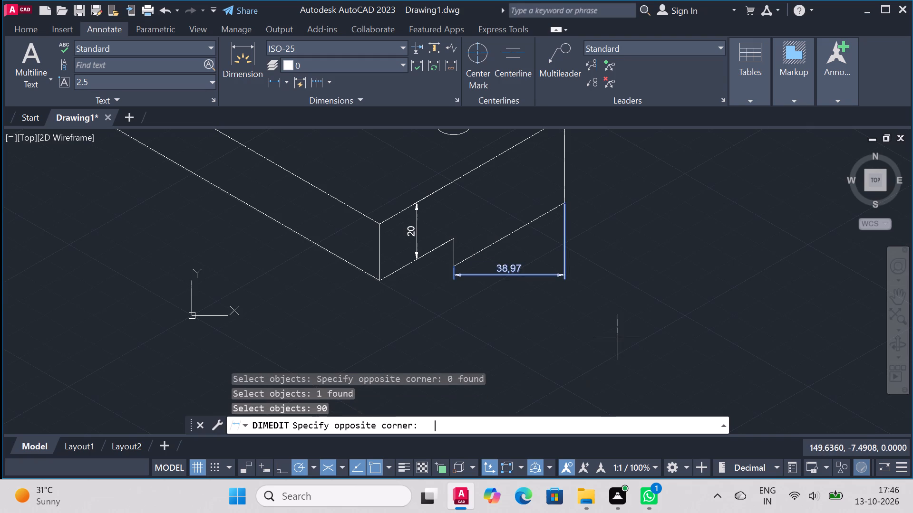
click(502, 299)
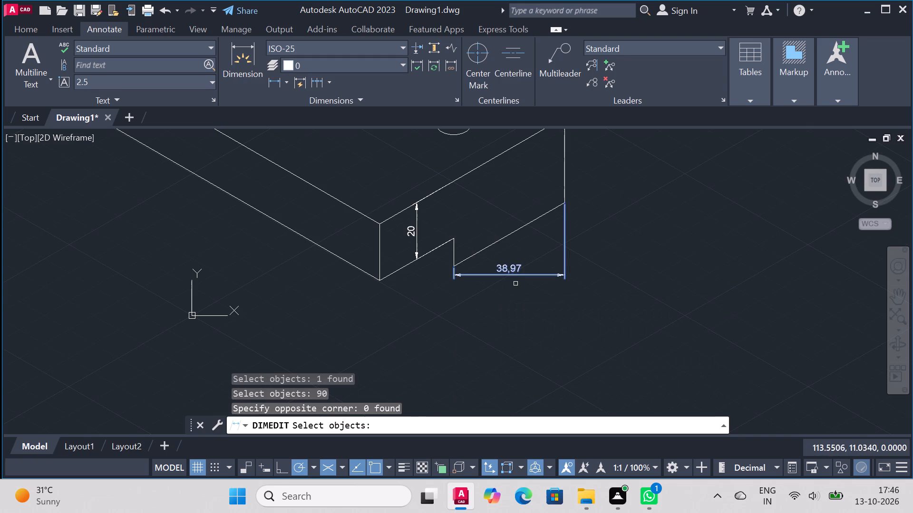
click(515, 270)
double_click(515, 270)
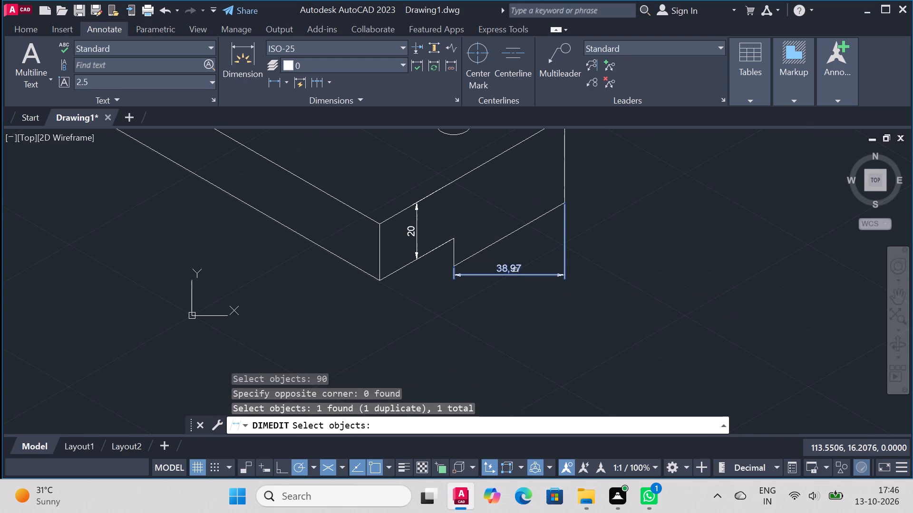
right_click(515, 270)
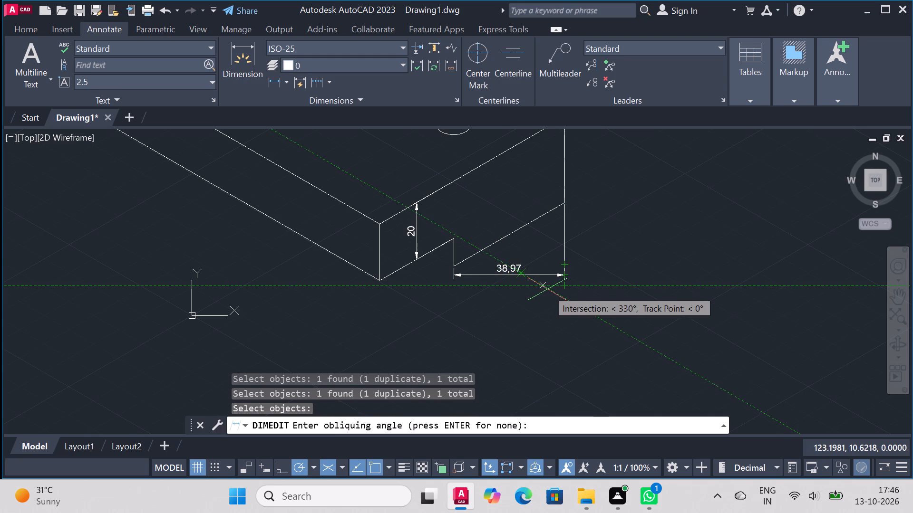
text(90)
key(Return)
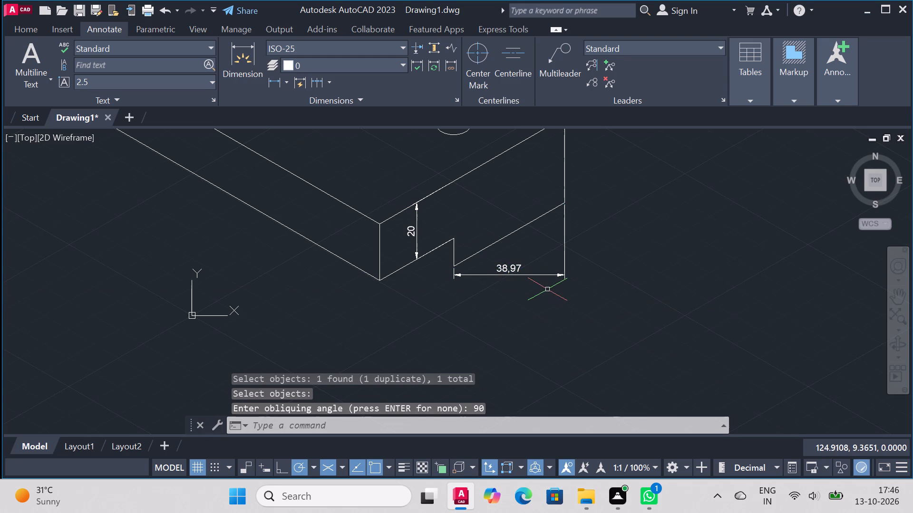
Delete the horizontal dimension below the base's bottom edge.
click(515, 274)
key(Delete)
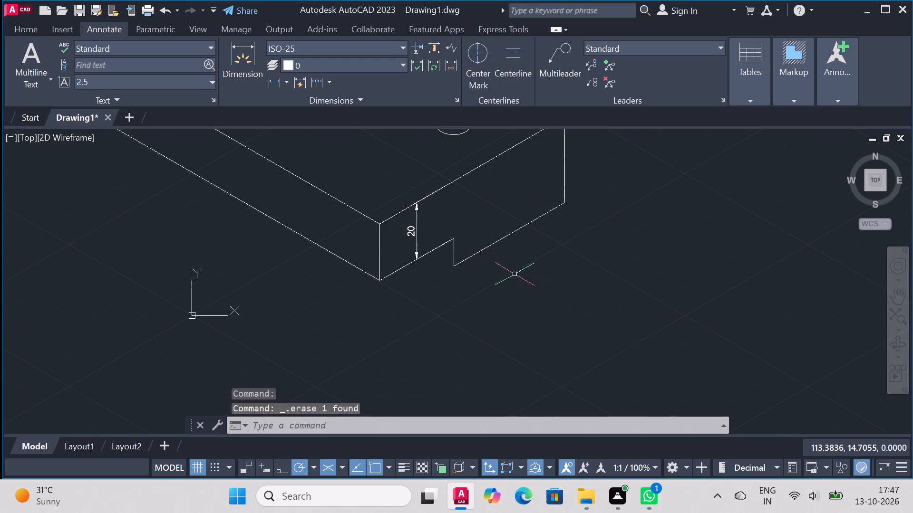
Dimension the base's sloping bottom edge from the notch to the outer corner, placing the aligned dimension just below the edge.
click(41, 34)
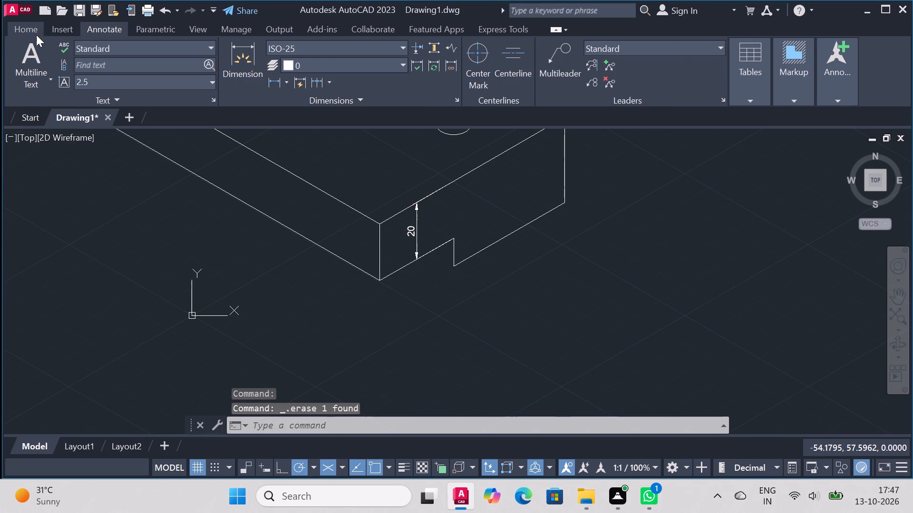
click(323, 57)
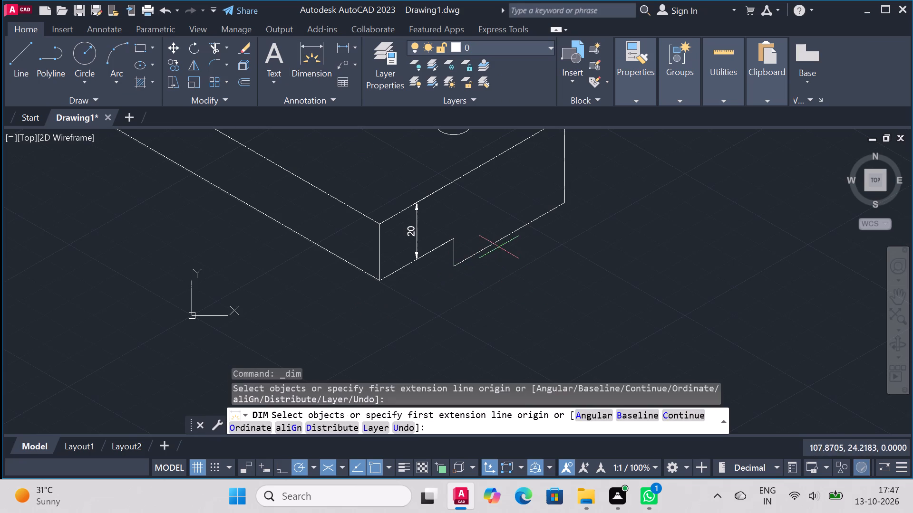
click(500, 243)
click(504, 255)
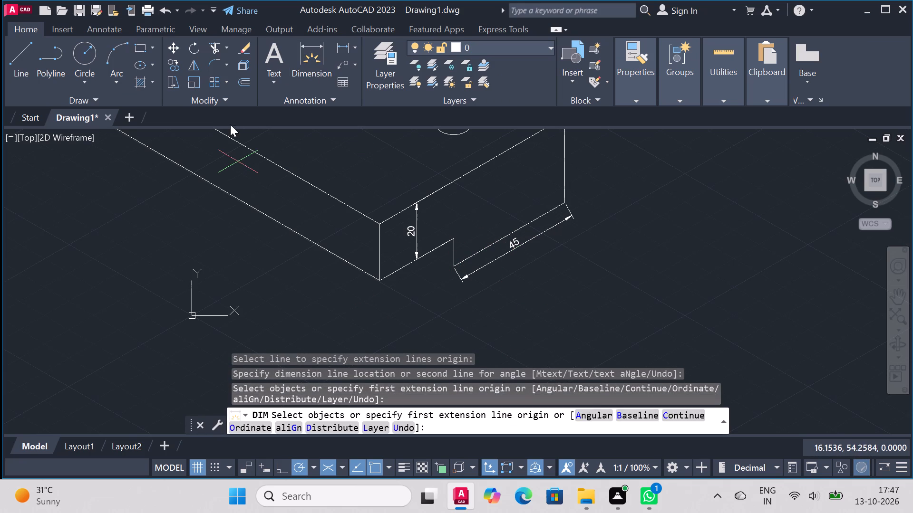
Oblique the aligned dimension of the base's bottom edge at 90° so its extension lines run vertically.
click(93, 30)
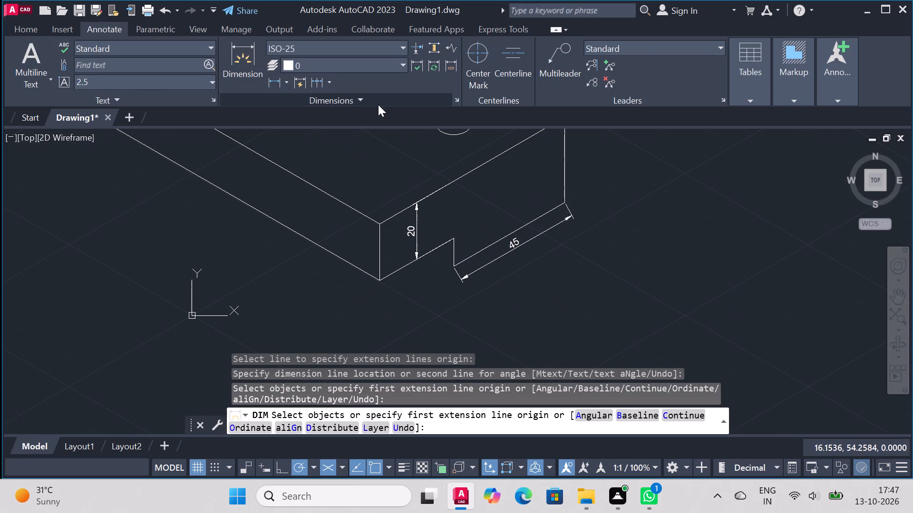
click(357, 103)
click(253, 118)
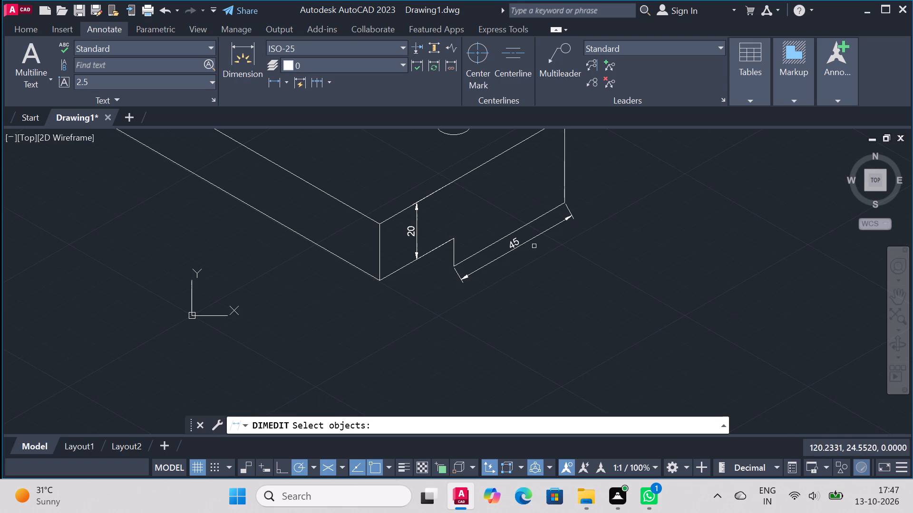
click(516, 246)
right_click(515, 244)
text(90)
key(Return)
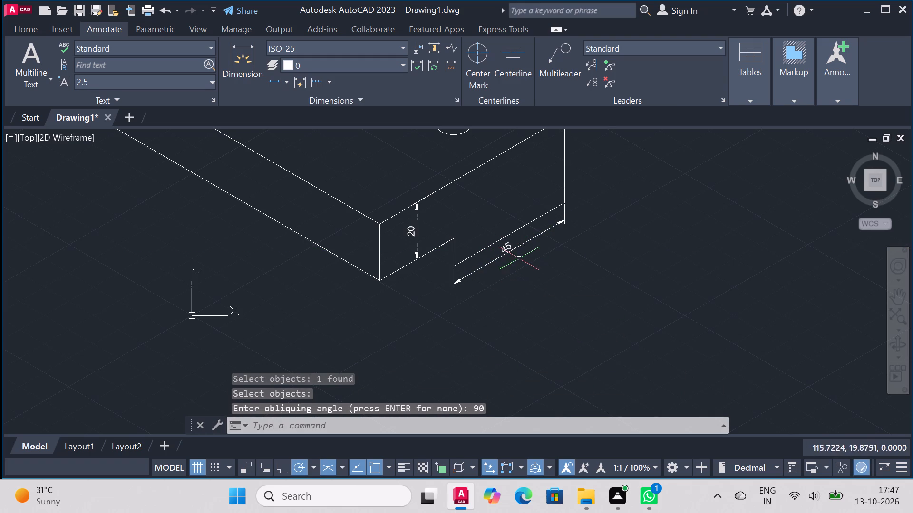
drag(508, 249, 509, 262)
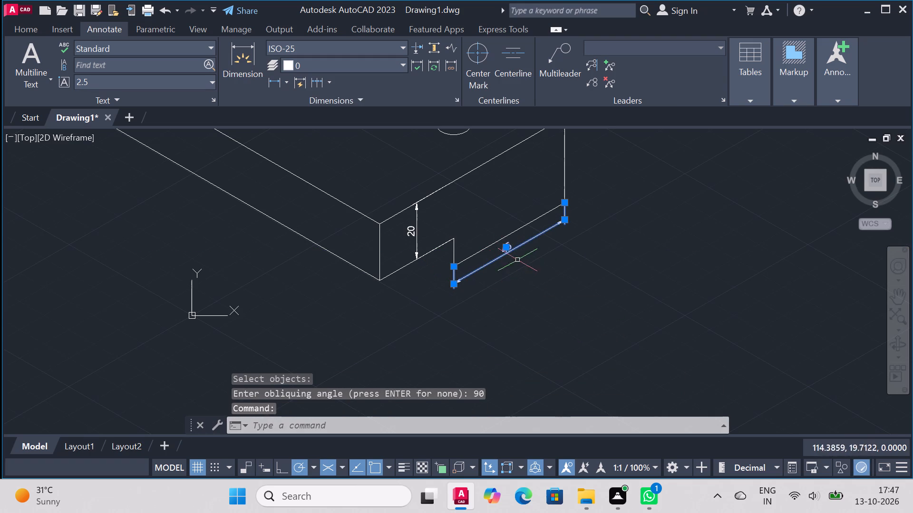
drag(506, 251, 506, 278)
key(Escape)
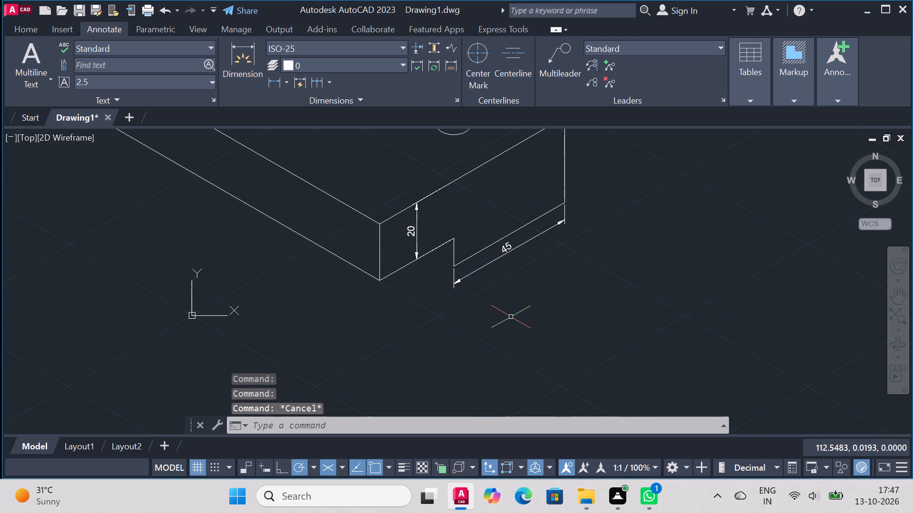
Add a vertical linear dimension to the base's outer vertical edge, placed about 10 units outside the part.
scroll(554, 300, down, 2)
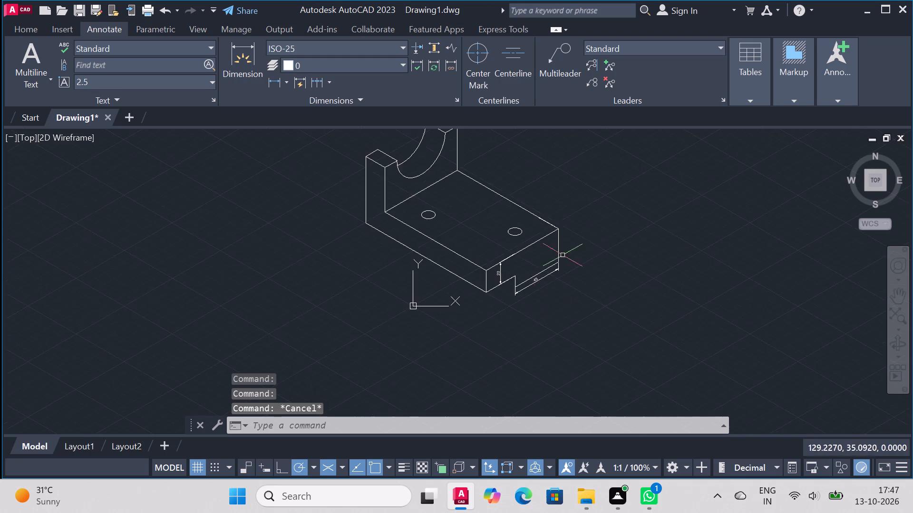
scroll(576, 229, up, 2)
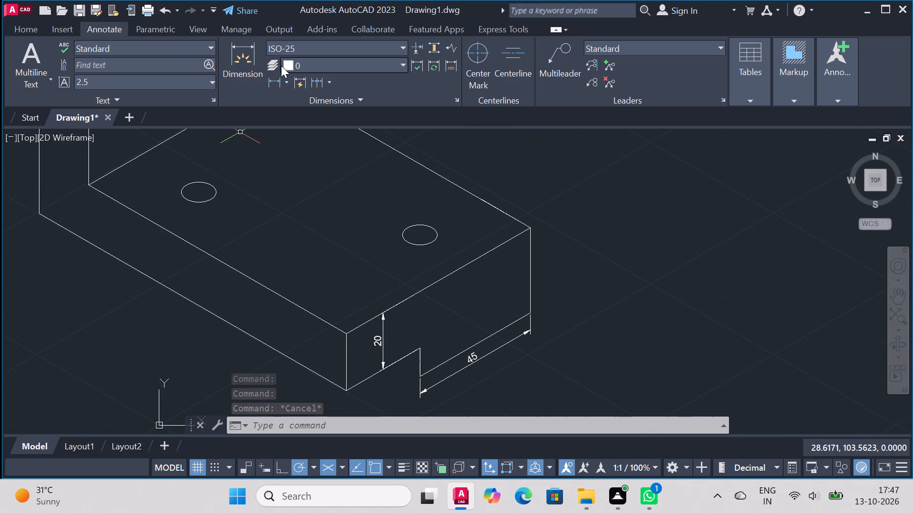
click(276, 74)
click(275, 79)
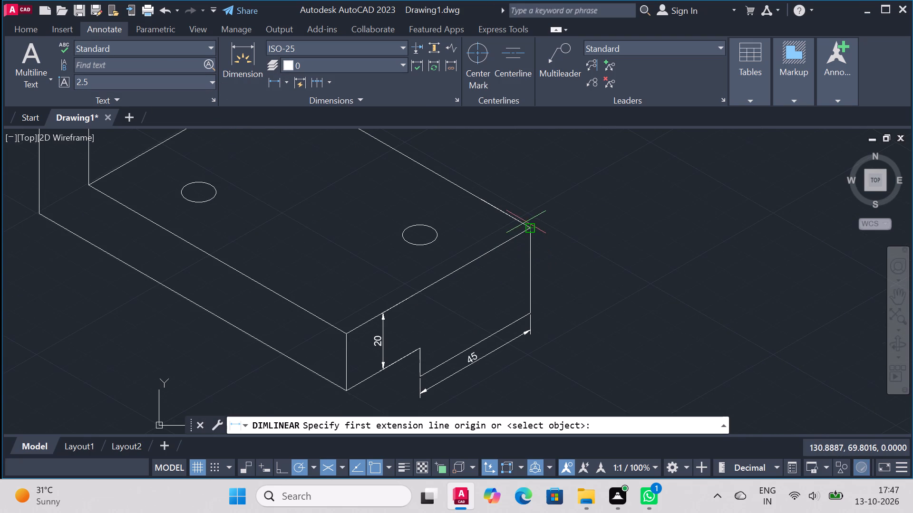
click(527, 227)
click(534, 315)
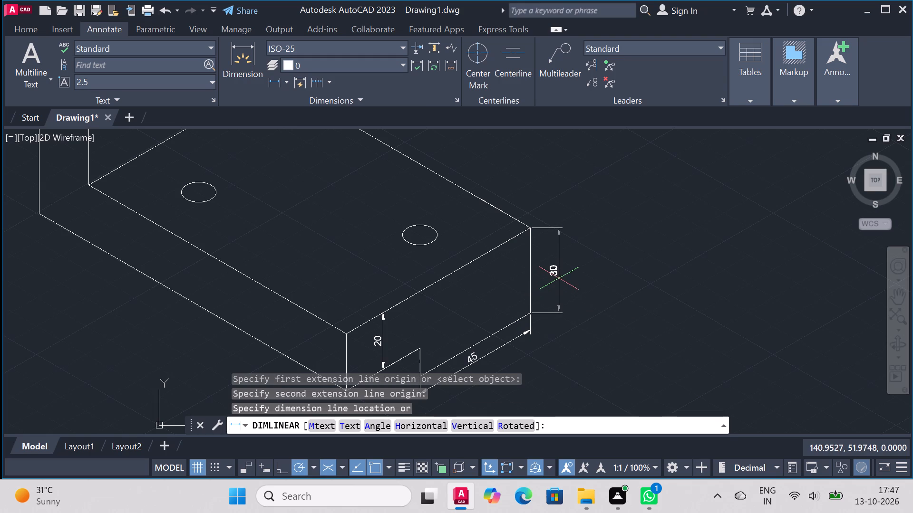
click(559, 278)
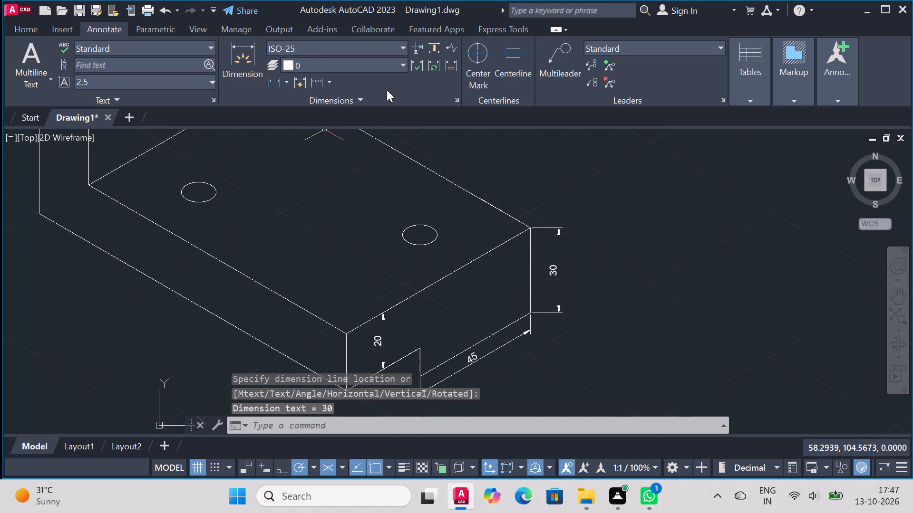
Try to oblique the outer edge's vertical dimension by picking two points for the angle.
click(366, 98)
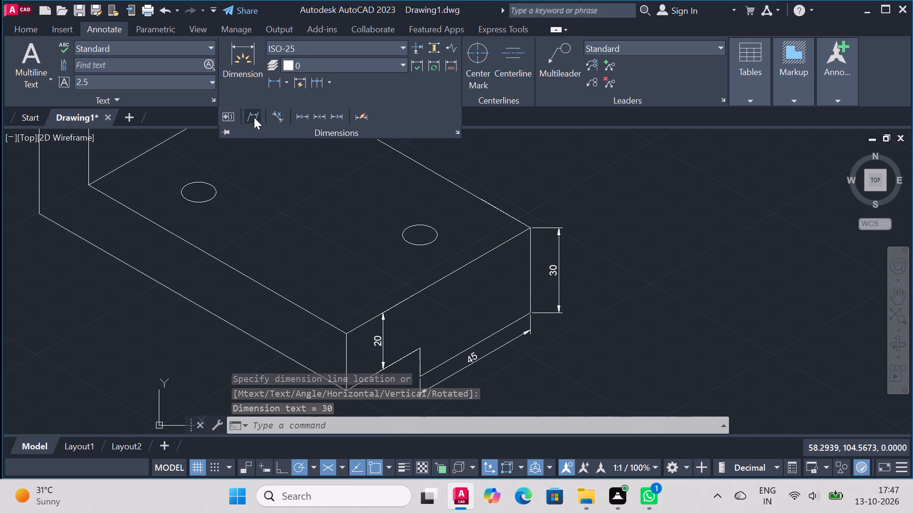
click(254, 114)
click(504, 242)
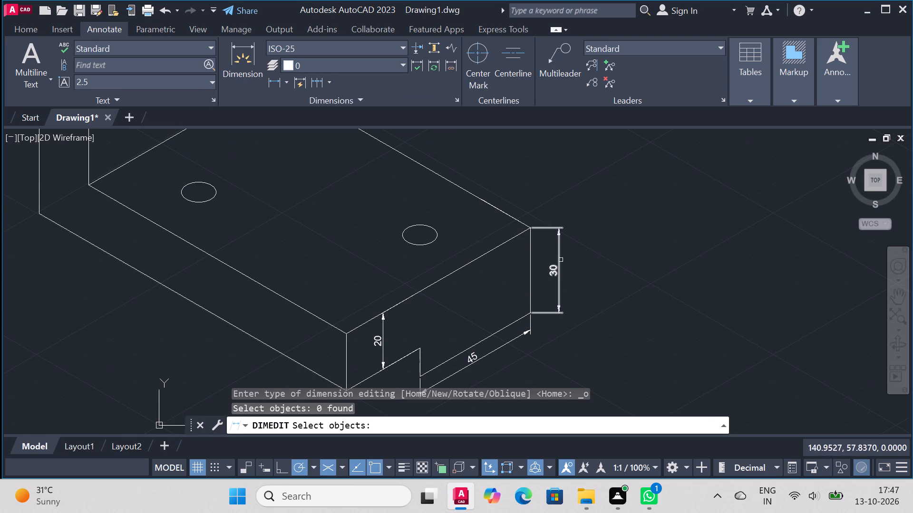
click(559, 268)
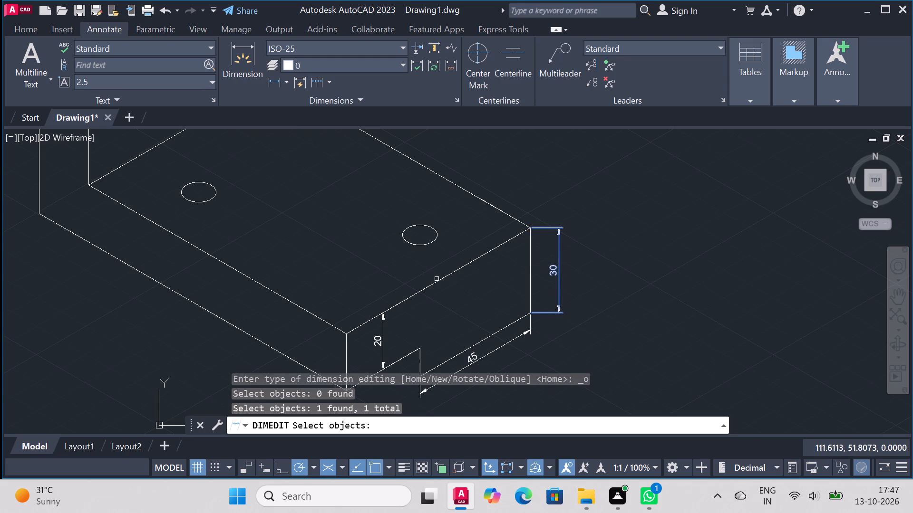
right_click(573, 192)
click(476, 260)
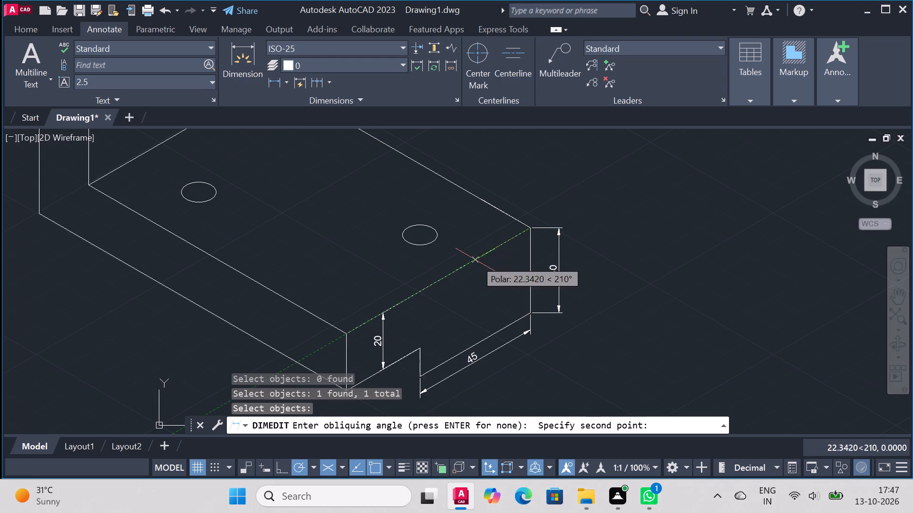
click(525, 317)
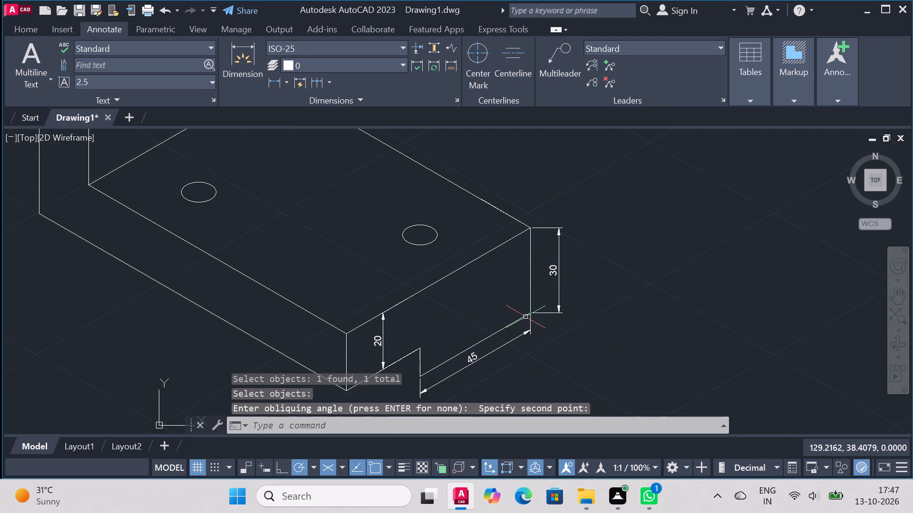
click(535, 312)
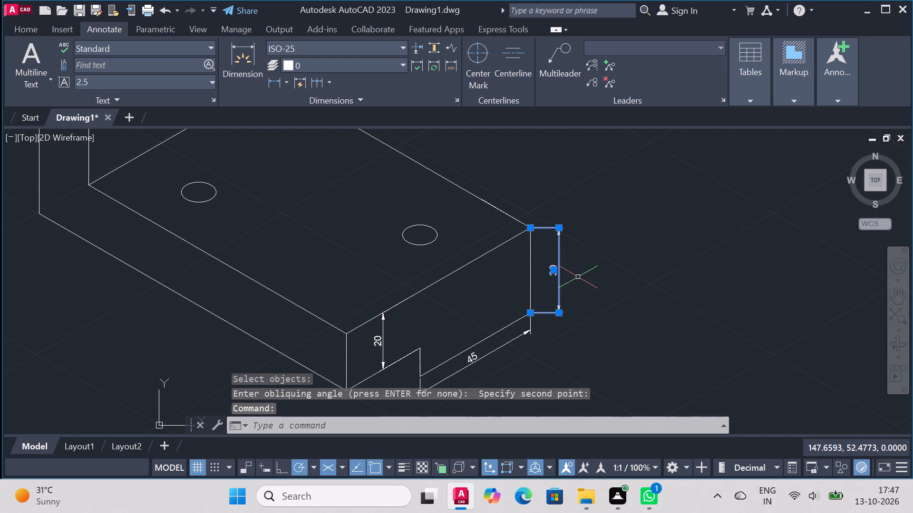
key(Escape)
Oblique the vertical dimension of the base's outer edge at 30°.
click(548, 263)
triple_click(560, 263)
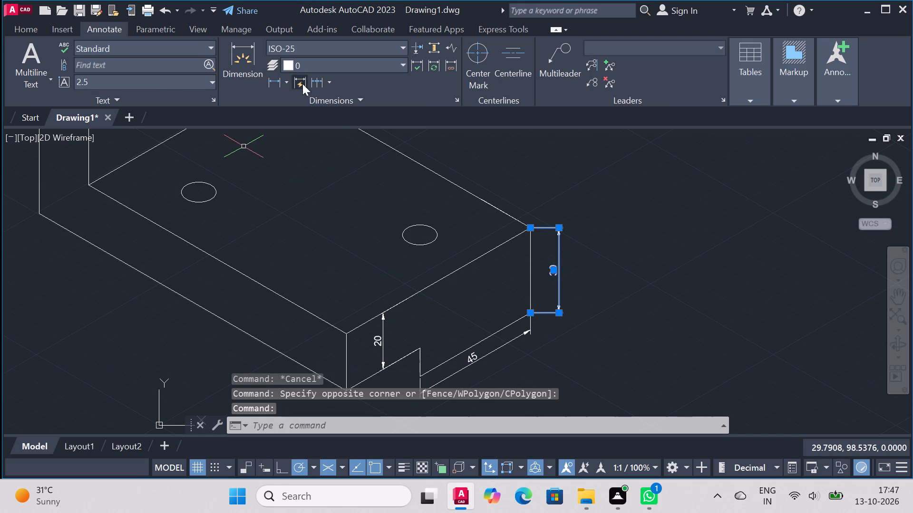
click(330, 99)
click(256, 118)
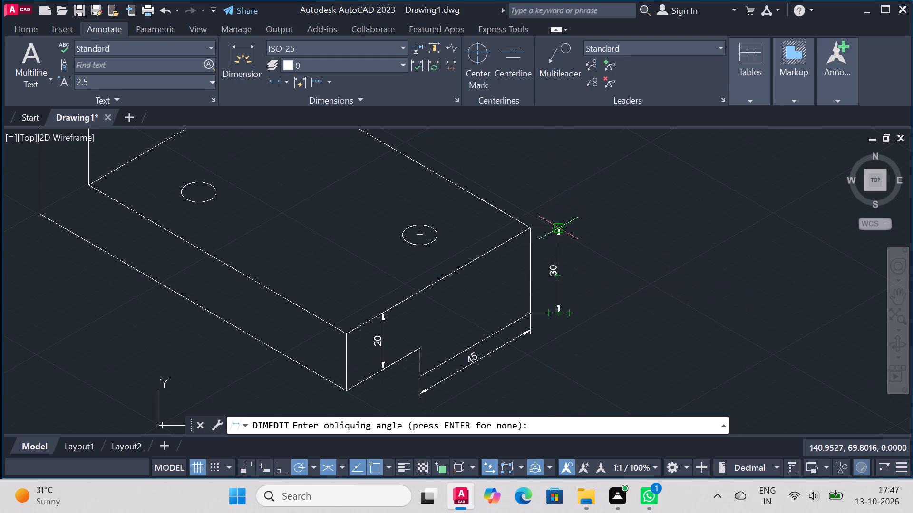
key(3)
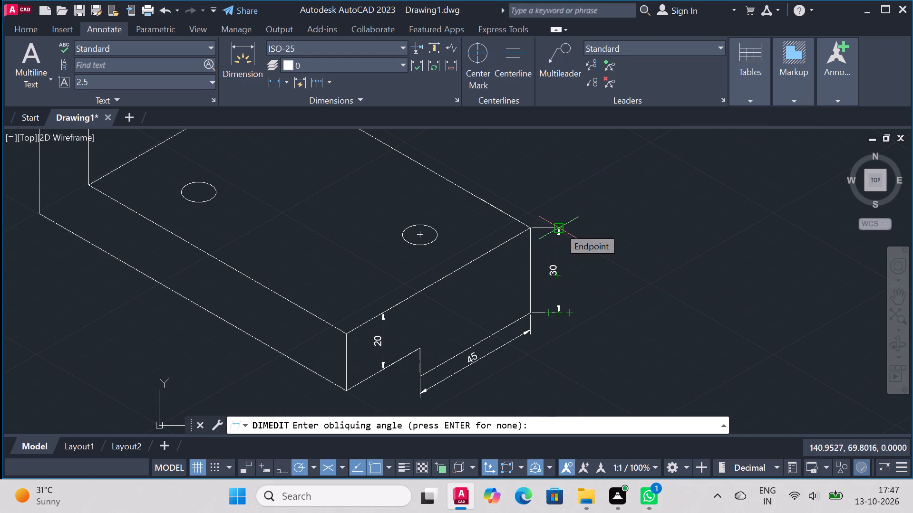
key(0)
key(Return)
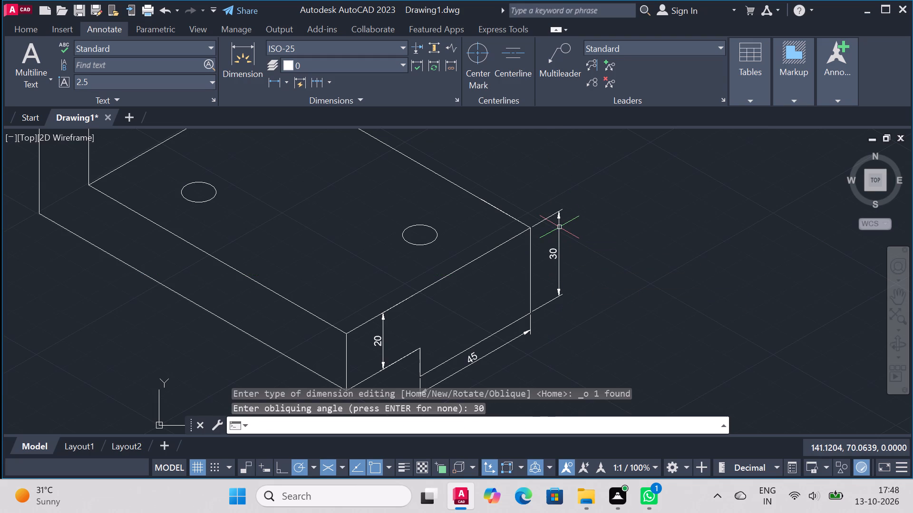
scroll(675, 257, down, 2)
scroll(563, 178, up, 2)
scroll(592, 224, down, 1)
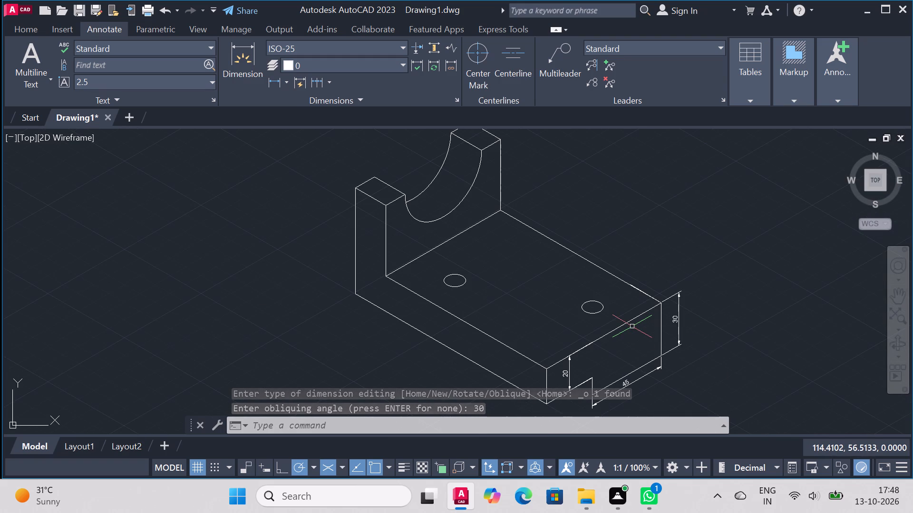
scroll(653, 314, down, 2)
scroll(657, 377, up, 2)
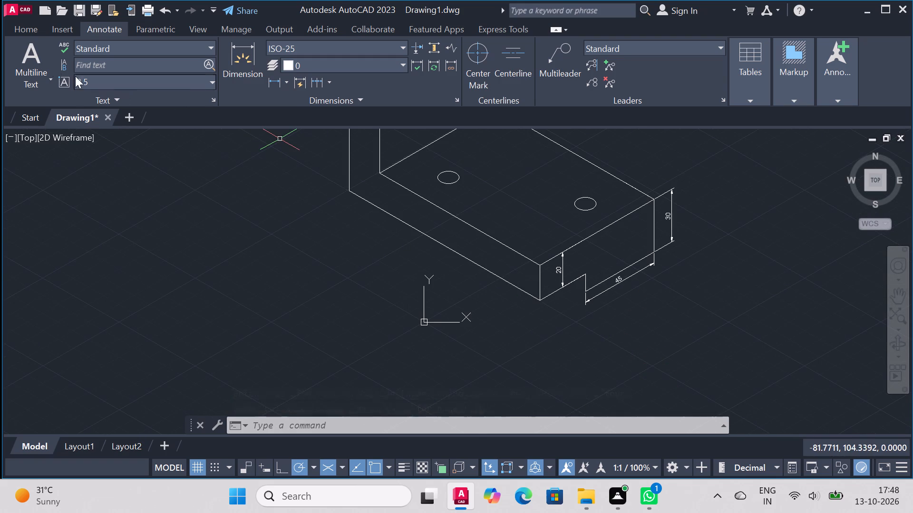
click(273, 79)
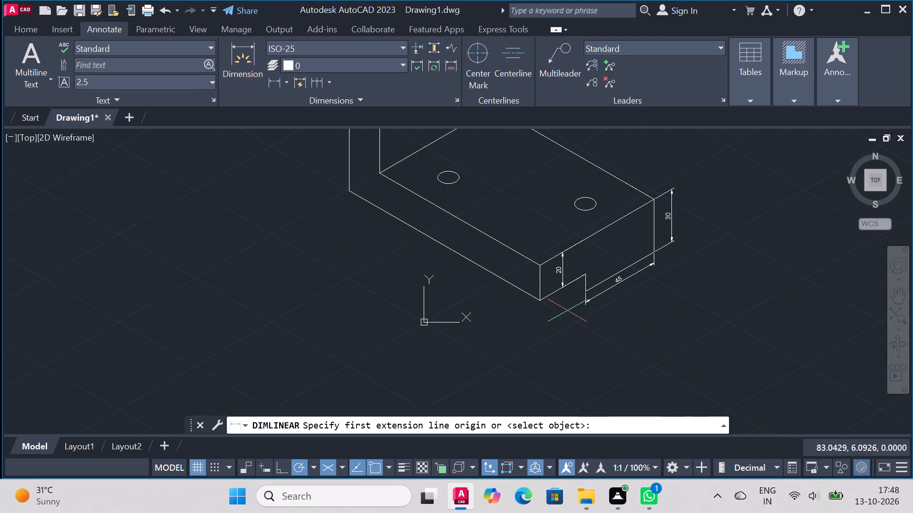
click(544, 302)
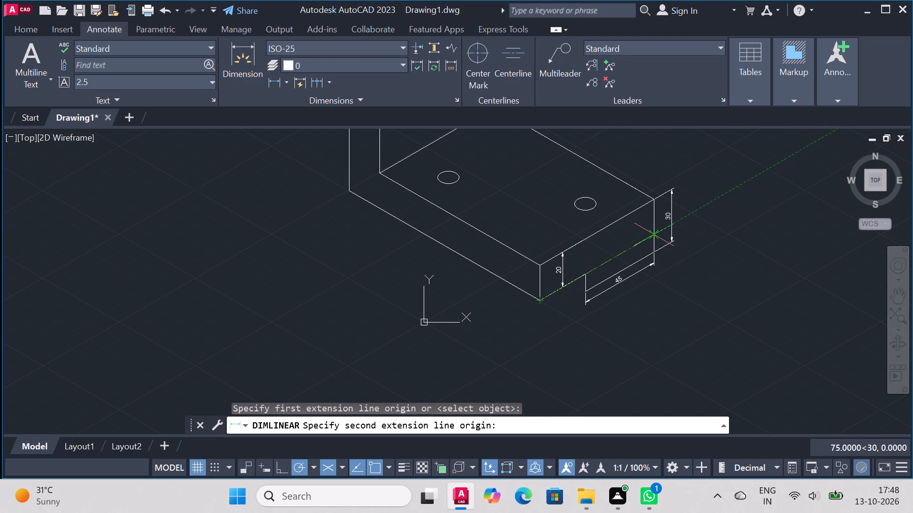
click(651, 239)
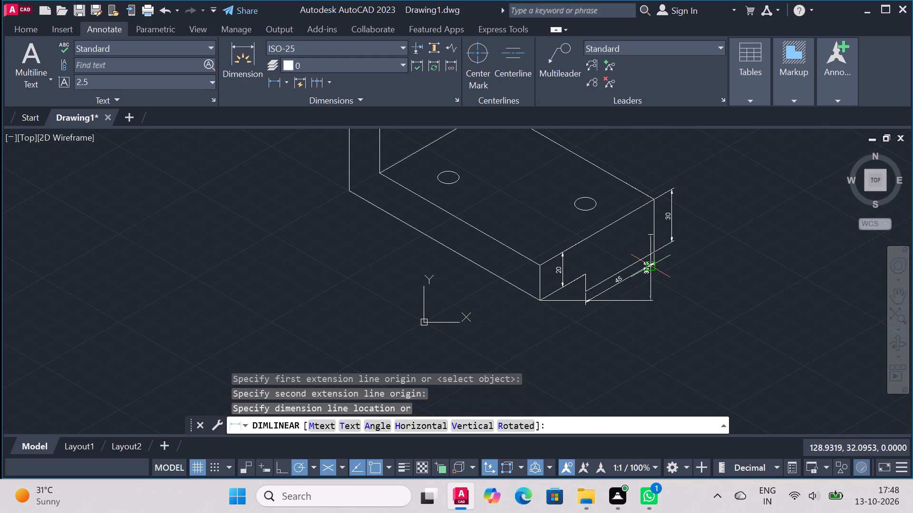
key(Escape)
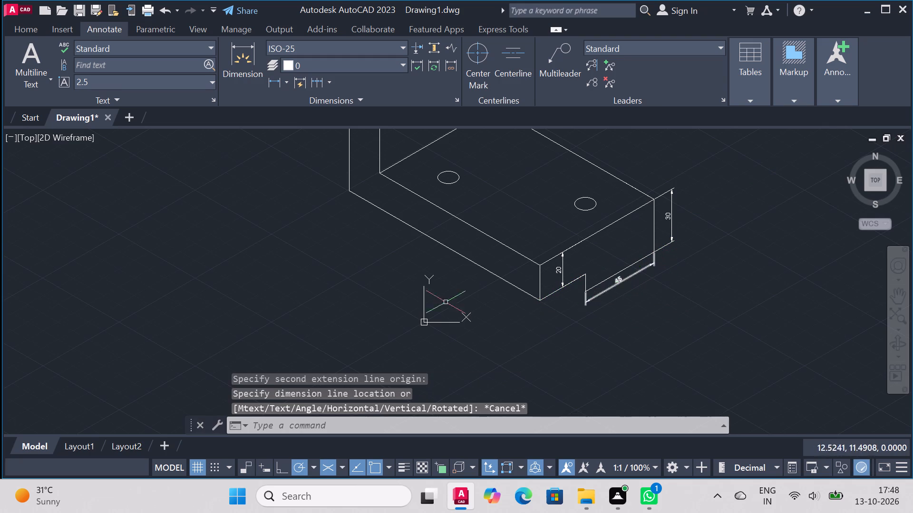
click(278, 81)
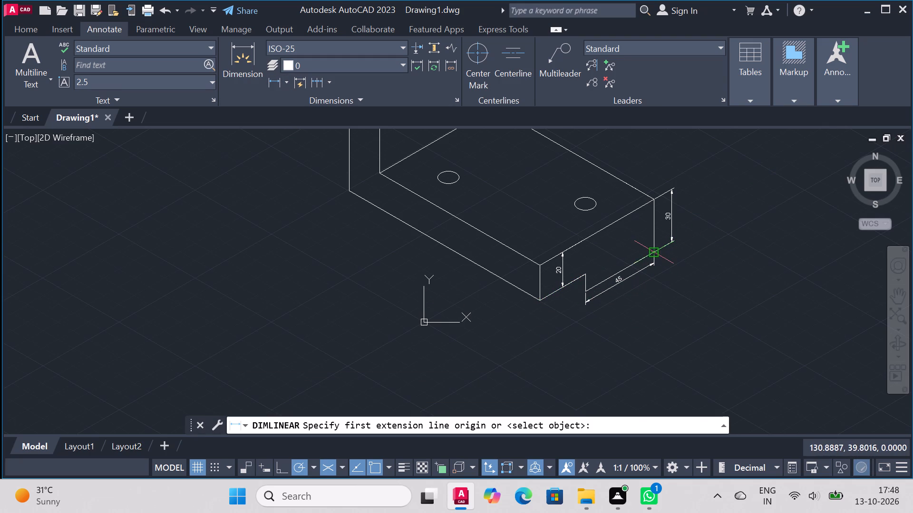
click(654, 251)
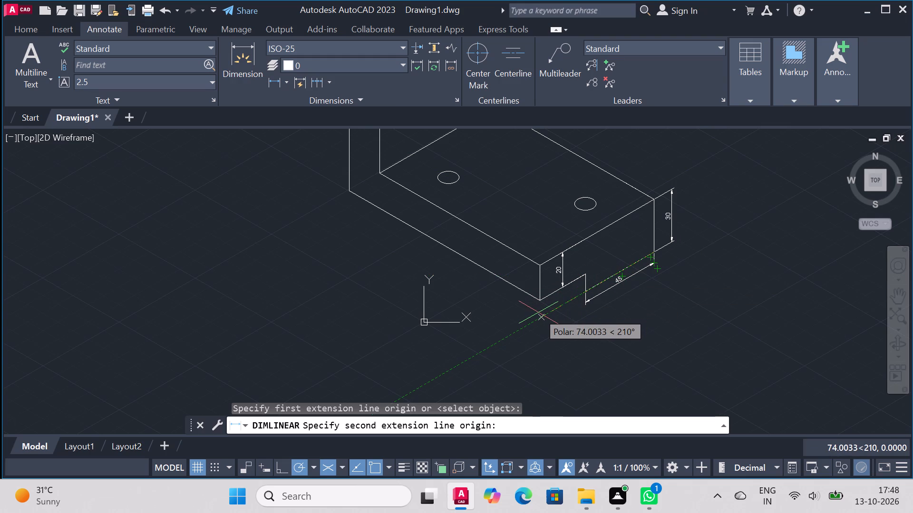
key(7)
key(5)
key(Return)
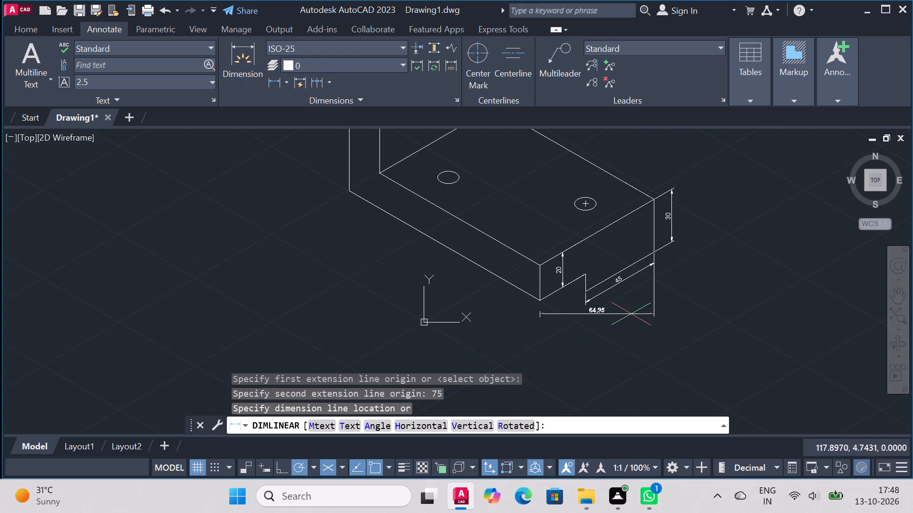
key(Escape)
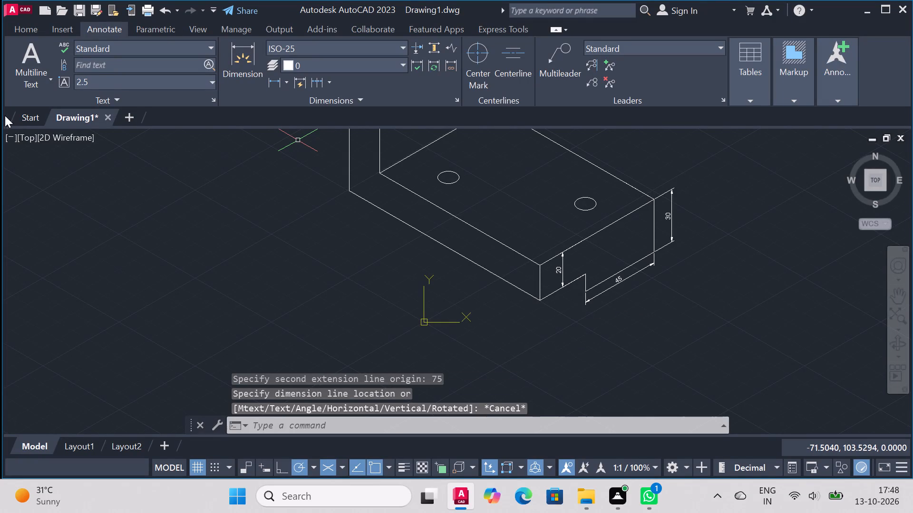
Add an aligned dimension from the base's outer bottom corner, spanning 75 along the notched end, placed outside the 45 dimension.
click(28, 33)
click(303, 43)
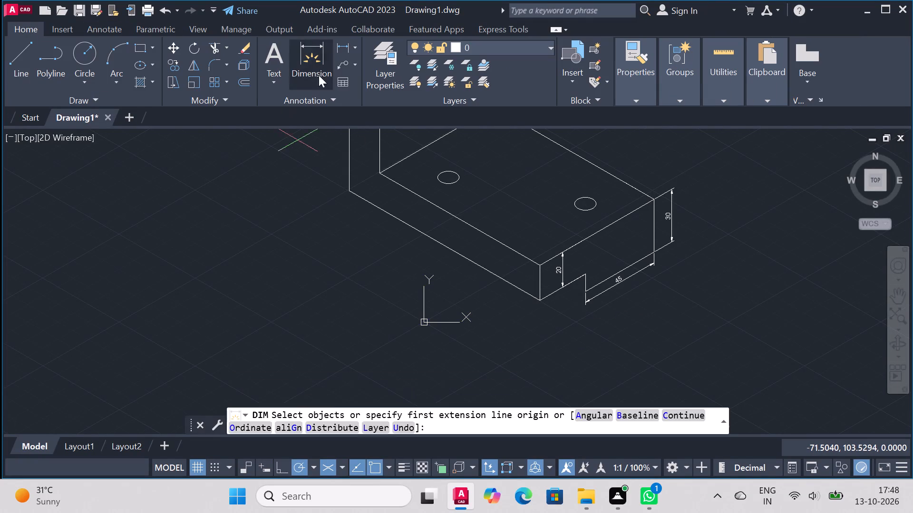
click(655, 252)
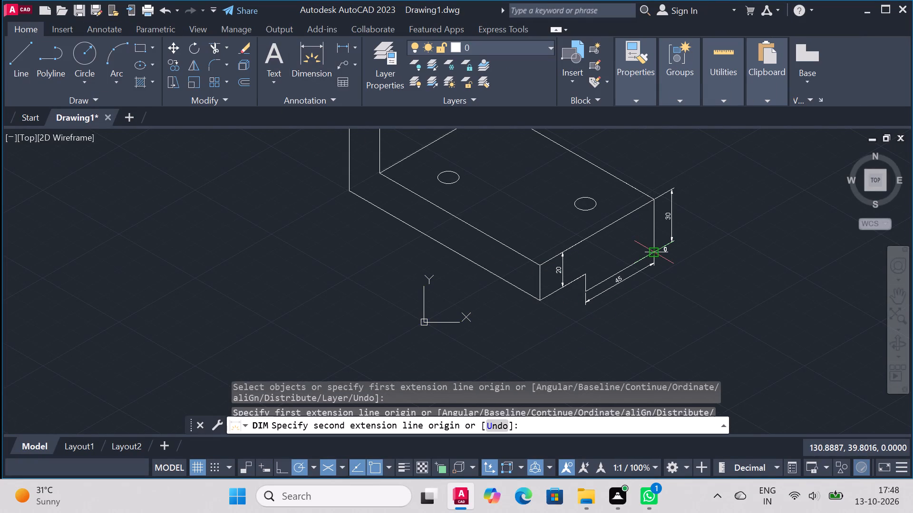
text(75)
key(Return)
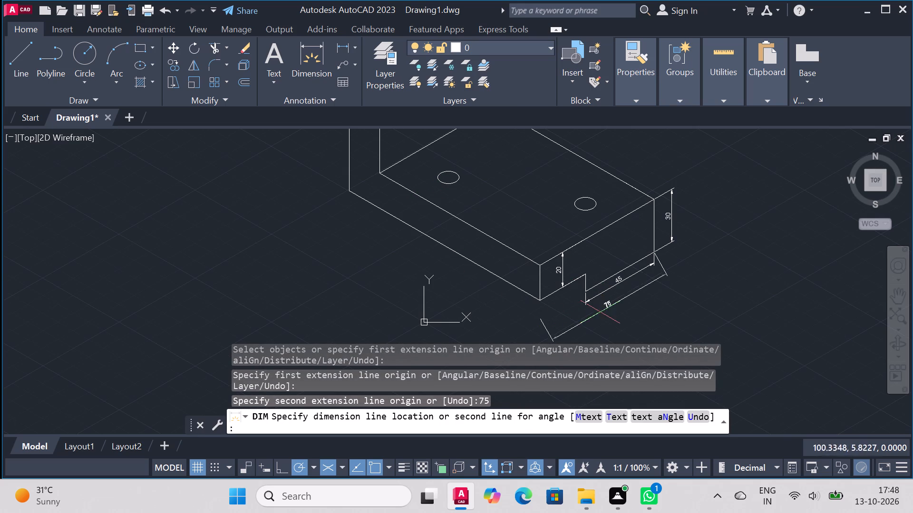
click(619, 311)
key(Escape)
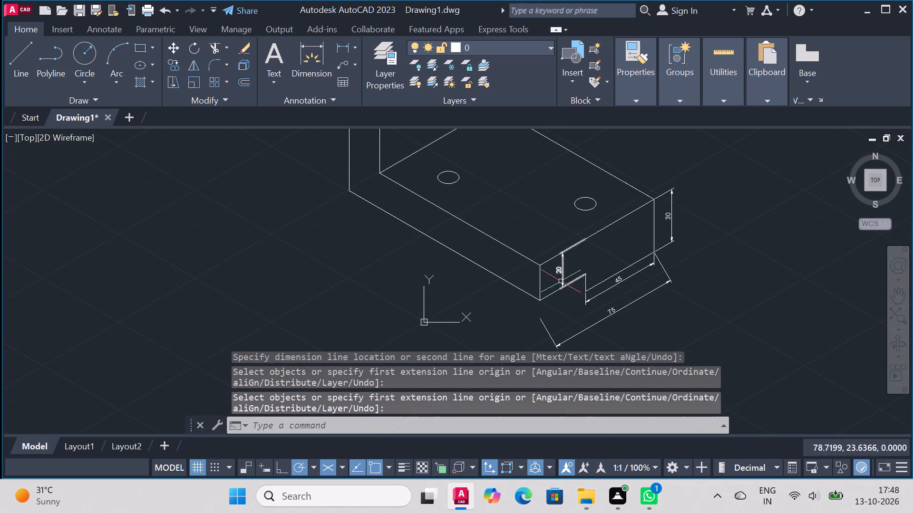
Oblique the notched end's overall width dimension at 90°.
click(107, 27)
click(425, 99)
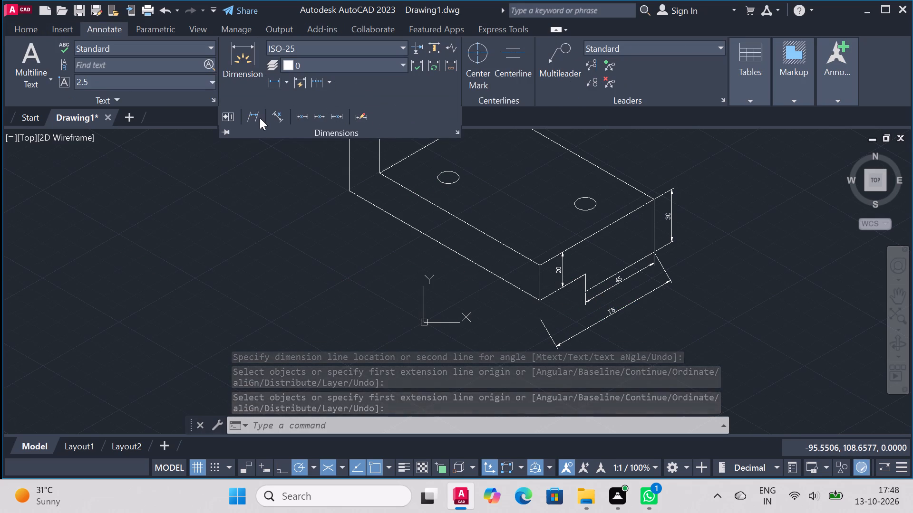
click(253, 115)
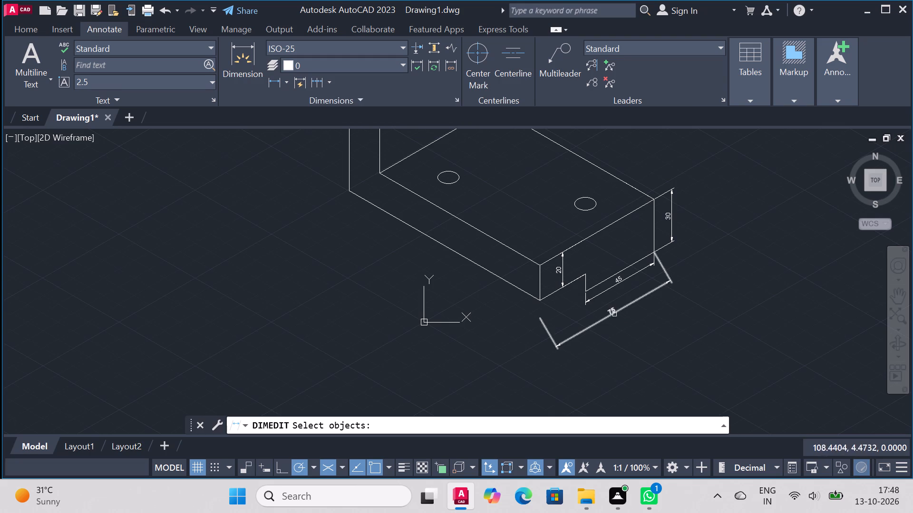
click(613, 313)
right_click(628, 317)
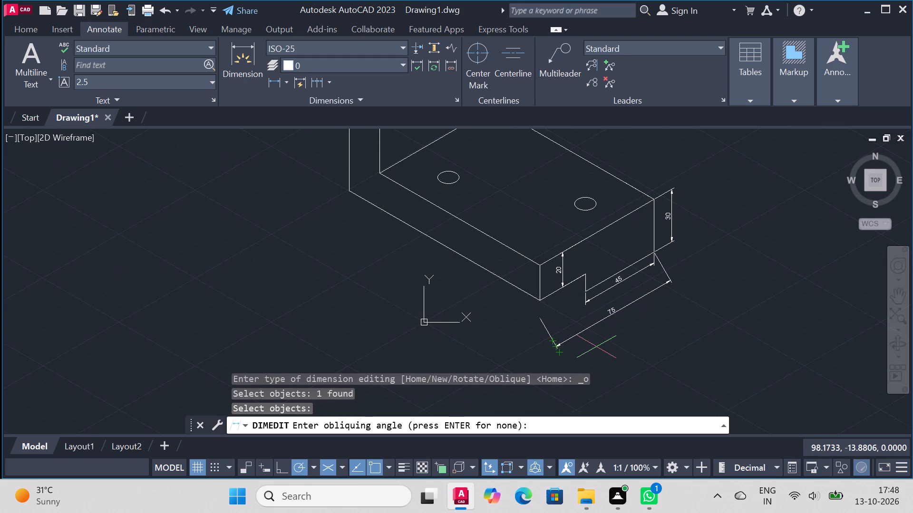
text(90)
key(Return)
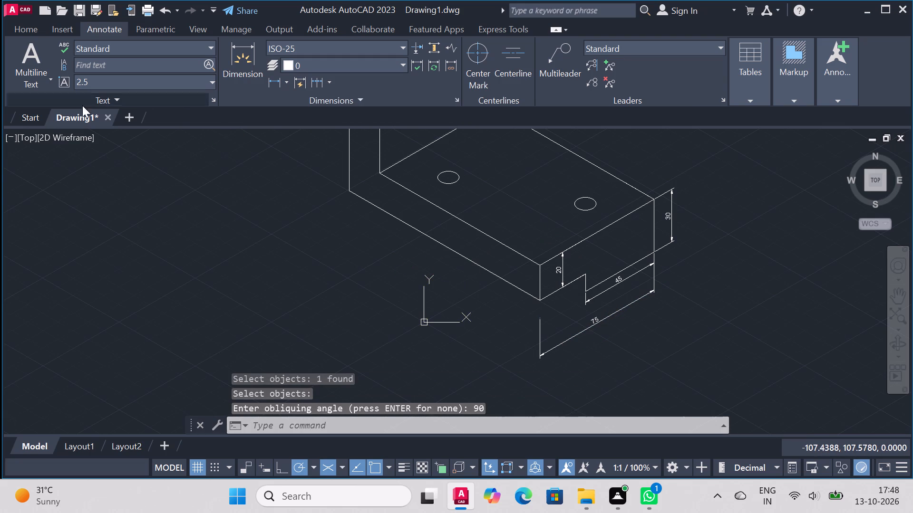
Add an aligned dimension from the centre of the hole nearest the notched end to the base's far long top edge.
click(28, 32)
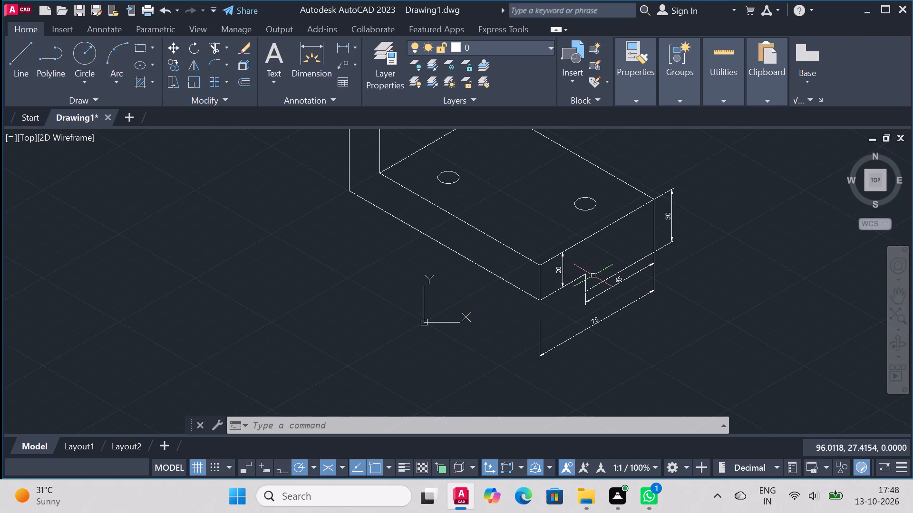
scroll(609, 270, down, 1)
scroll(673, 222, up, 2)
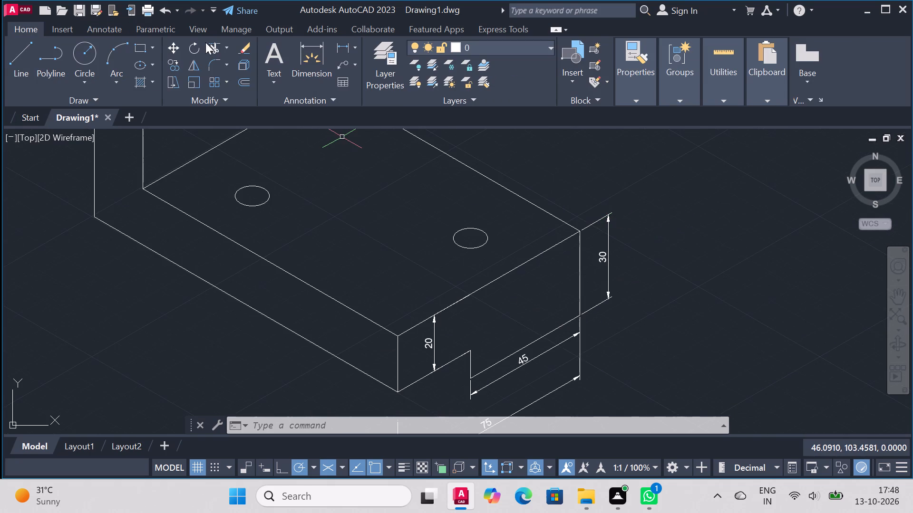
click(311, 56)
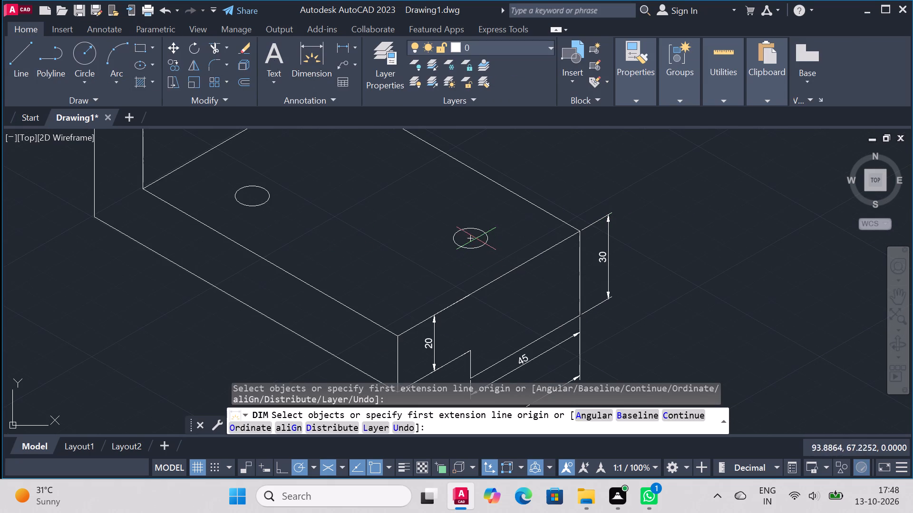
click(472, 241)
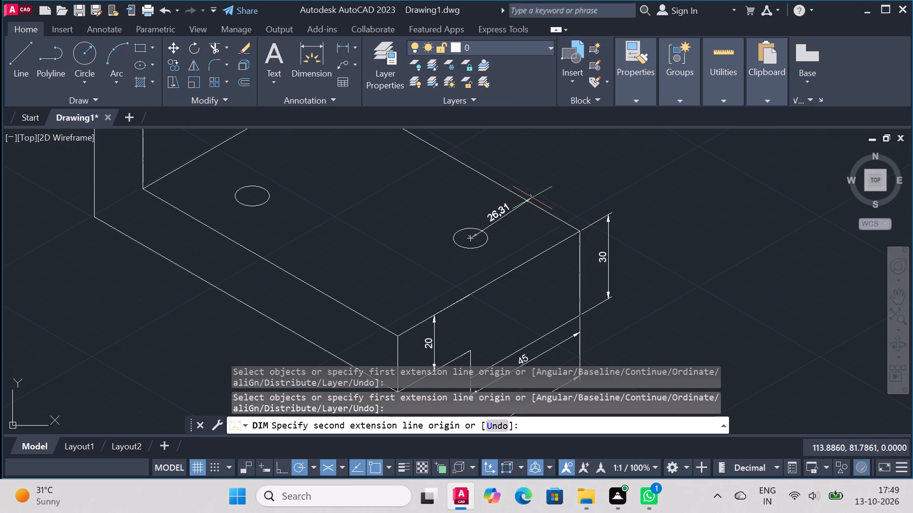
click(529, 200)
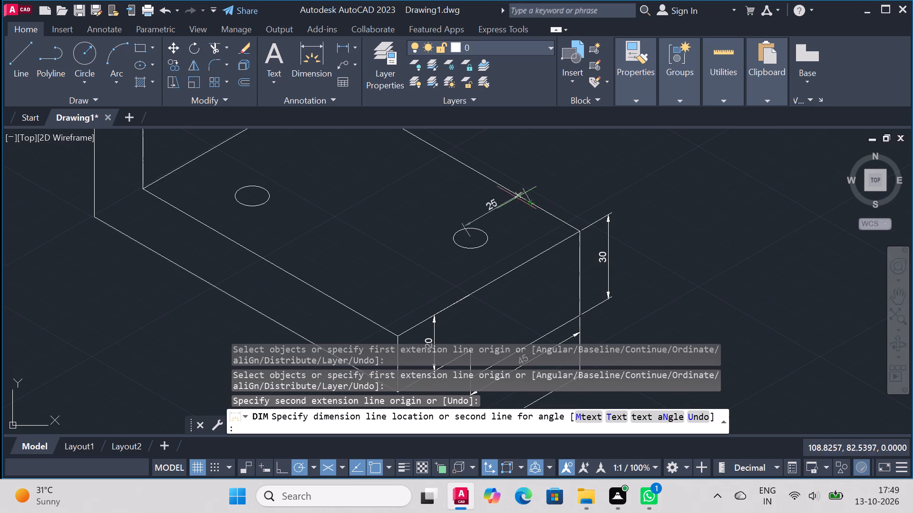
click(505, 181)
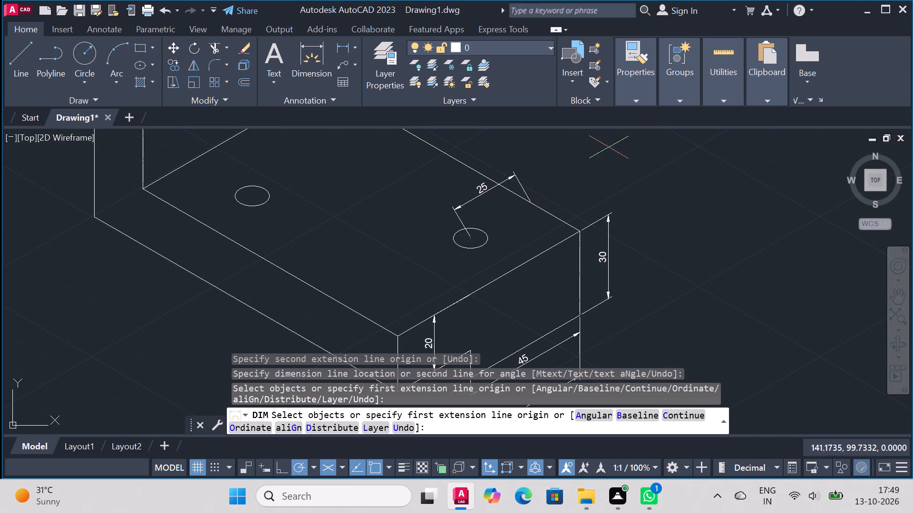
Dimension the same hole's centre to the top edge of the notched end, with the dimension line running through the centre.
scroll(620, 167, down, 1)
scroll(622, 160, up, 1)
scroll(622, 161, down, 2)
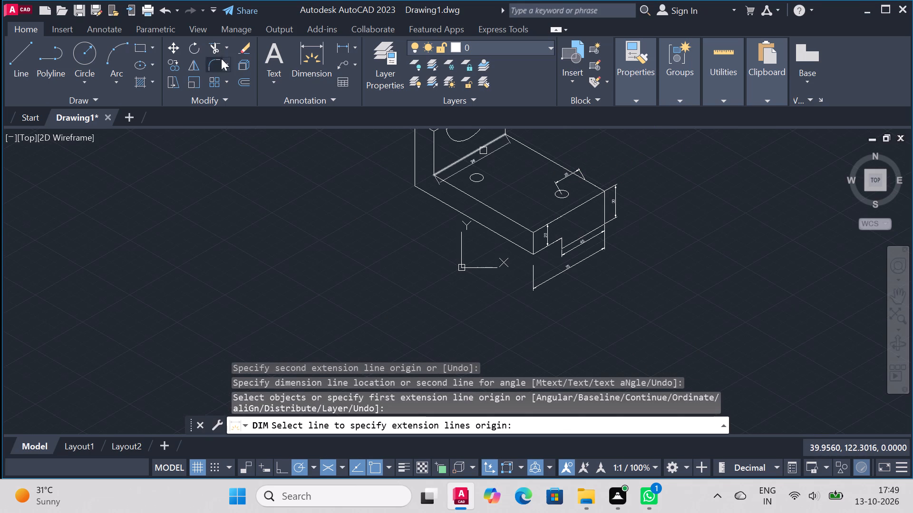
scroll(628, 193, up, 1)
scroll(628, 193, down, 3)
scroll(621, 189, up, 3)
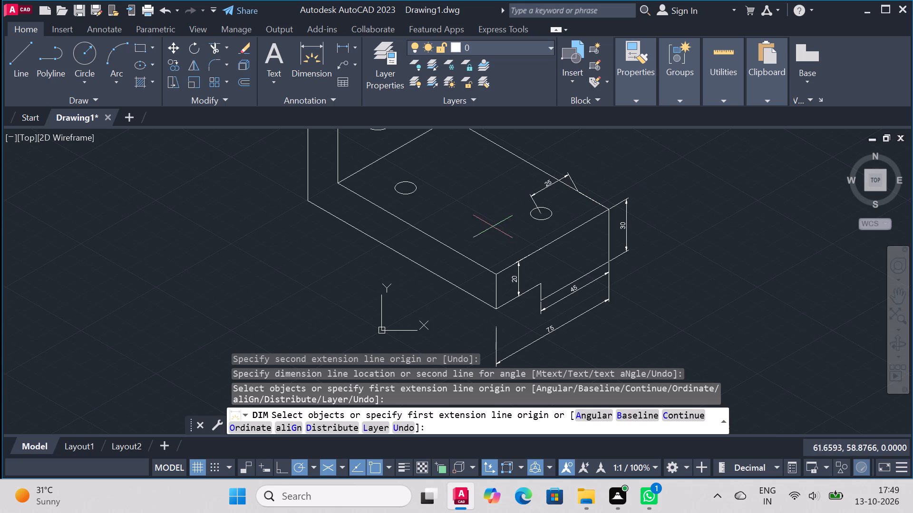
click(539, 213)
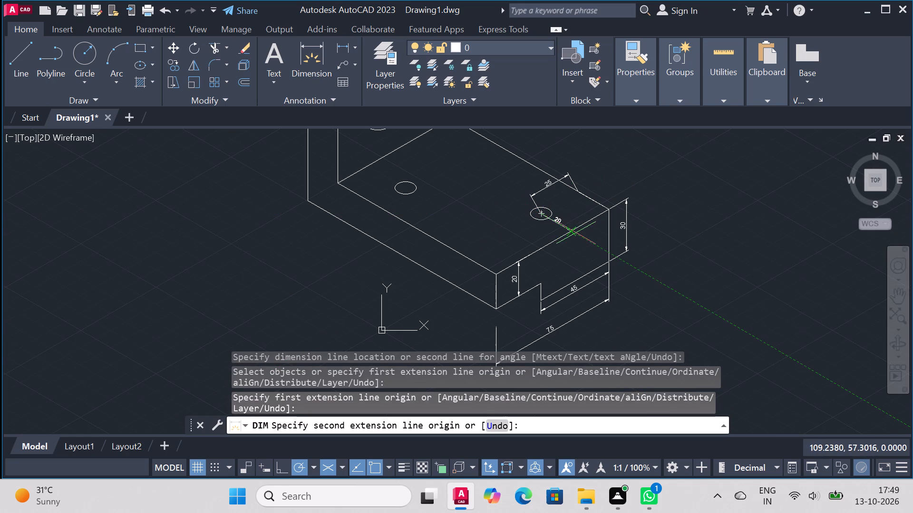
click(574, 231)
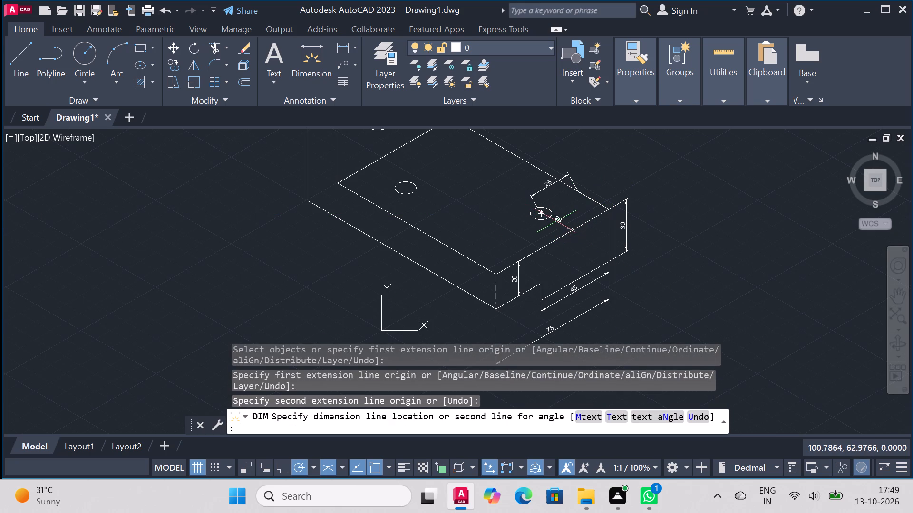
click(556, 221)
Dimension the centre of the hole near the upright to the base's near long top edge, keeping the dimension line at the centre.
scroll(631, 178, down, 2)
scroll(560, 189, up, 3)
scroll(533, 191, down, 2)
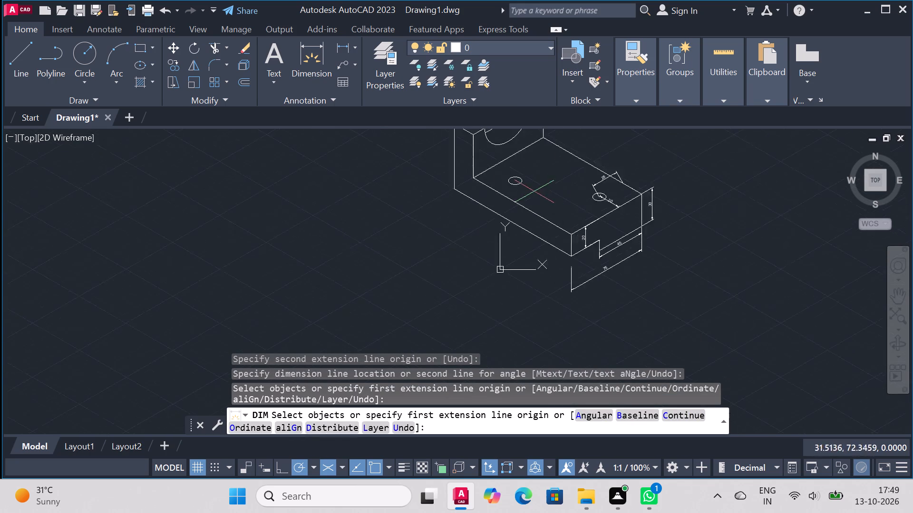
scroll(535, 193, down, 1)
scroll(528, 171, up, 3)
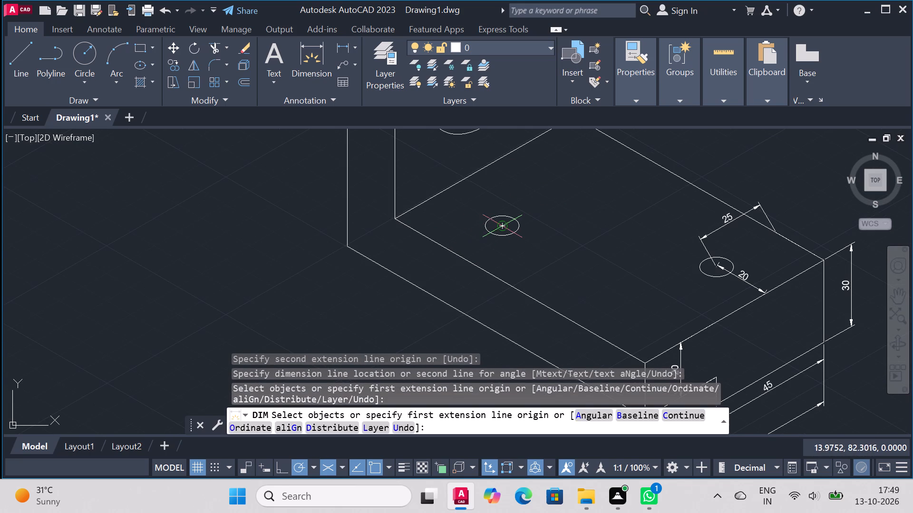
click(503, 226)
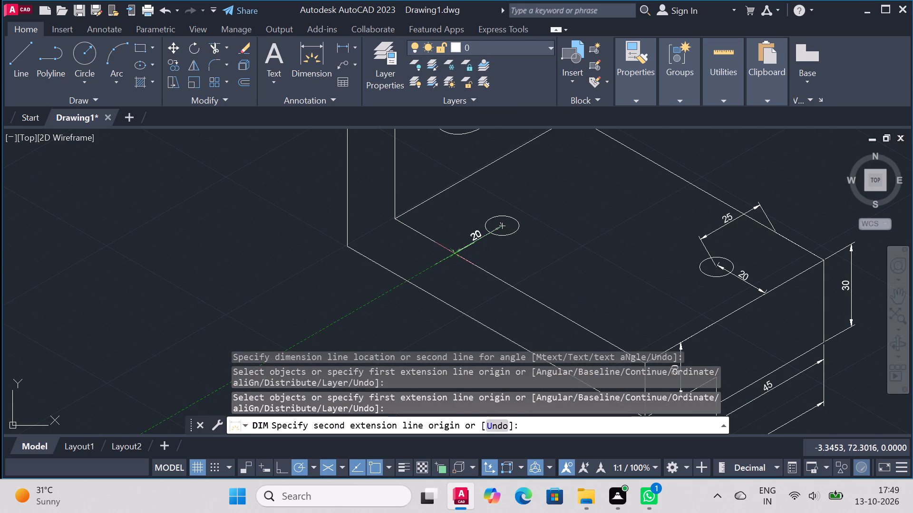
click(454, 254)
click(463, 252)
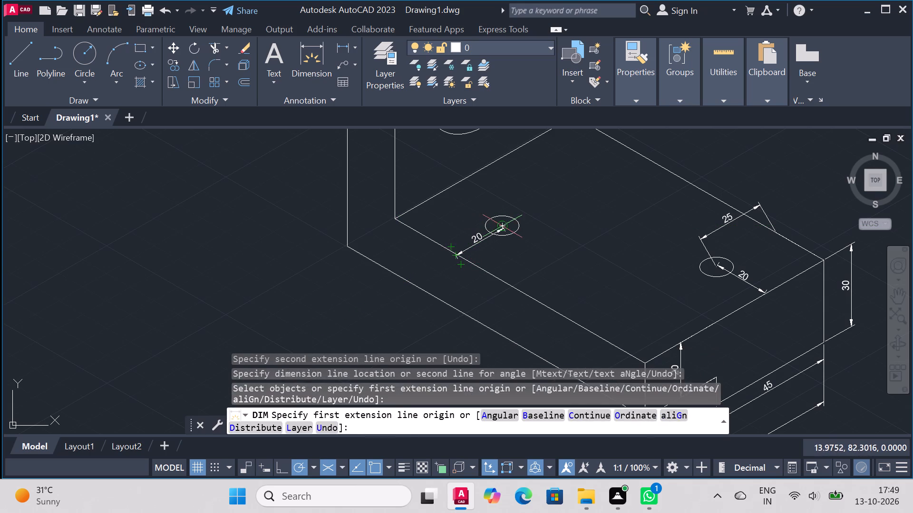
Dimension the same hole's centre to the edge where the upright meets the base, along the base's length.
click(504, 227)
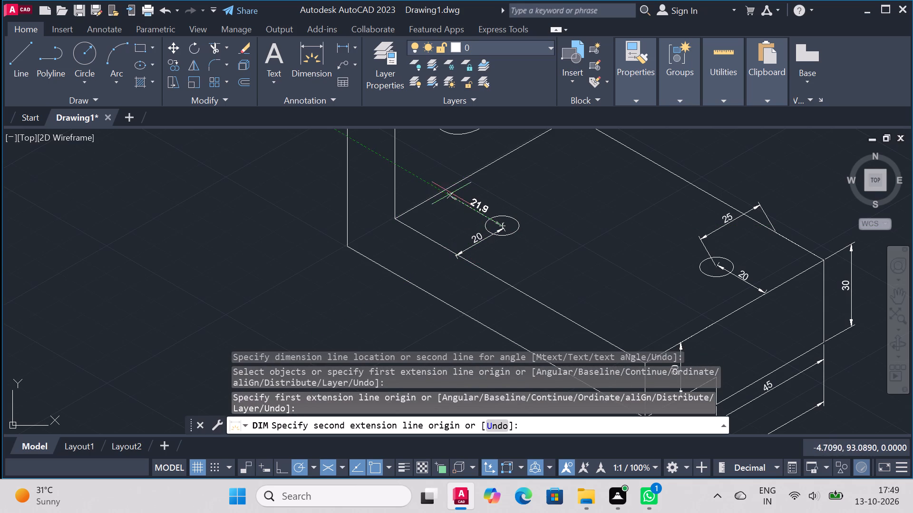
click(441, 192)
click(455, 197)
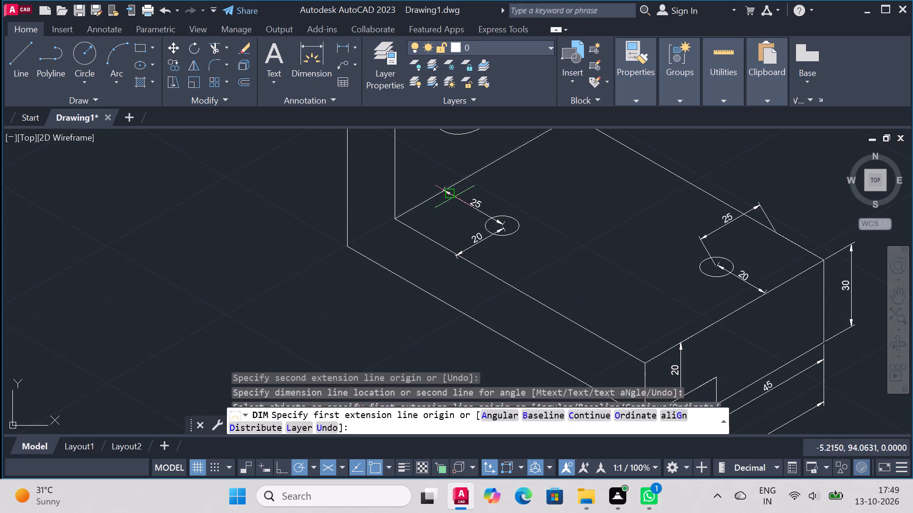
scroll(559, 191, down, 3)
scroll(580, 171, up, 1)
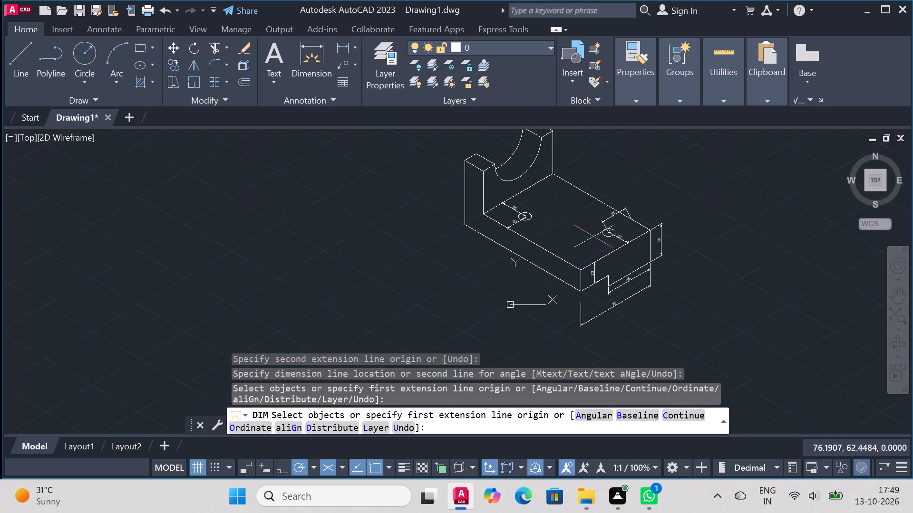
Dimension the short outer top edge of the upright's near post, placing the dimension line above it.
scroll(590, 235, down, 2)
scroll(567, 169, up, 2)
scroll(503, 261, up, 2)
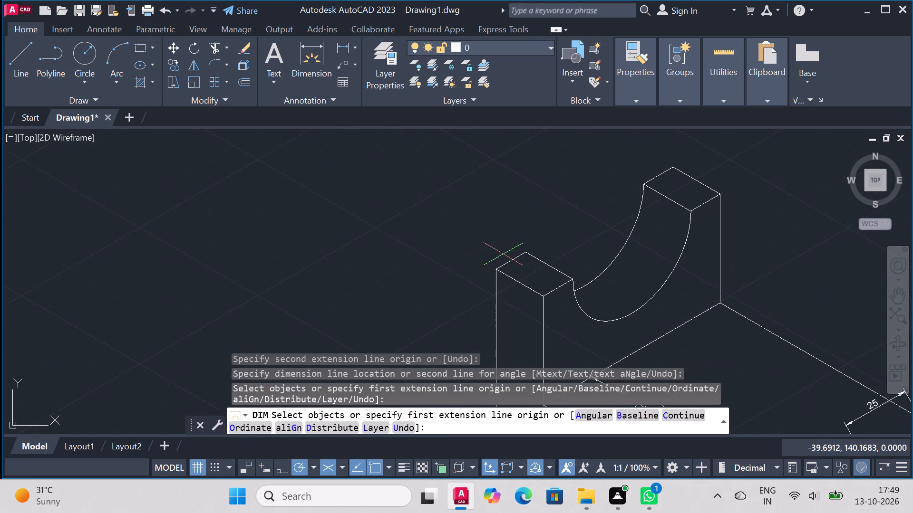
click(495, 270)
click(530, 253)
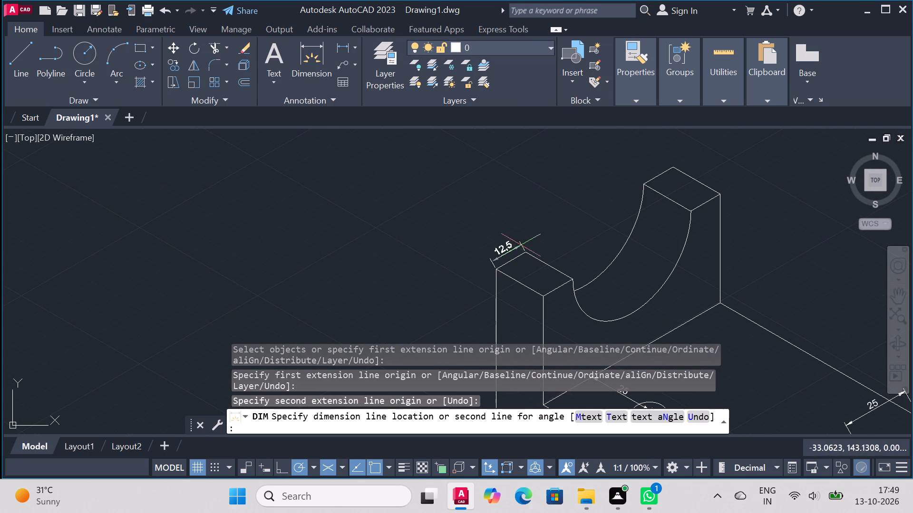
click(507, 235)
Dimension the height of the upright's outer vertical edge, placing the dimension line outside the part.
scroll(588, 195, down, 3)
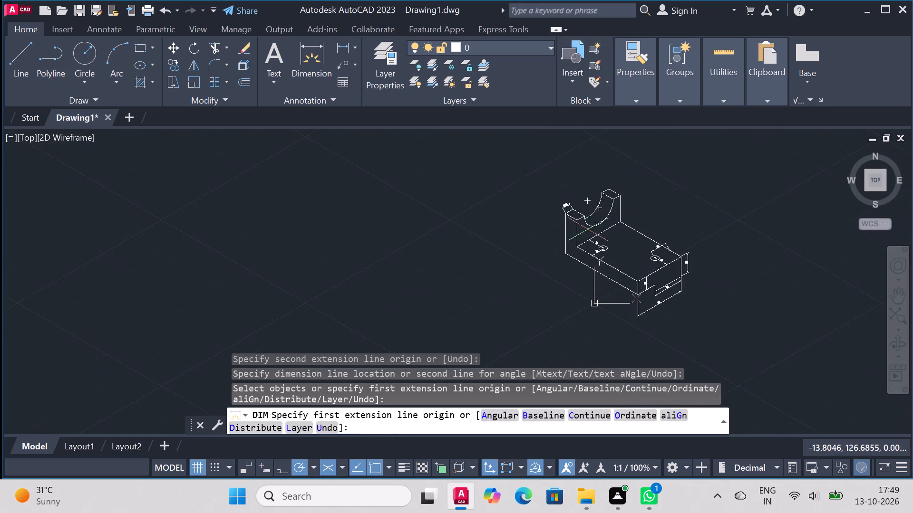
scroll(578, 277, up, 2)
click(547, 181)
click(516, 181)
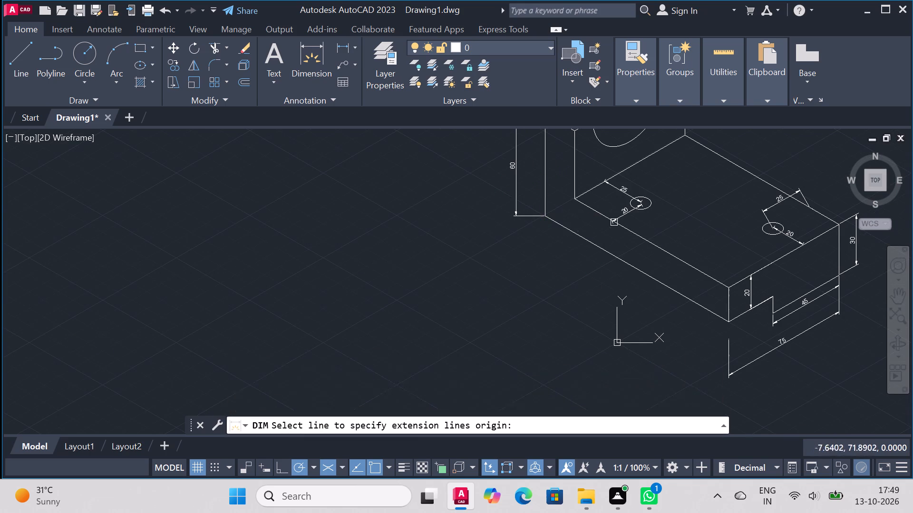
Dimension the base's full length along its long bottom edge, with the dimension line offset below the part.
click(622, 259)
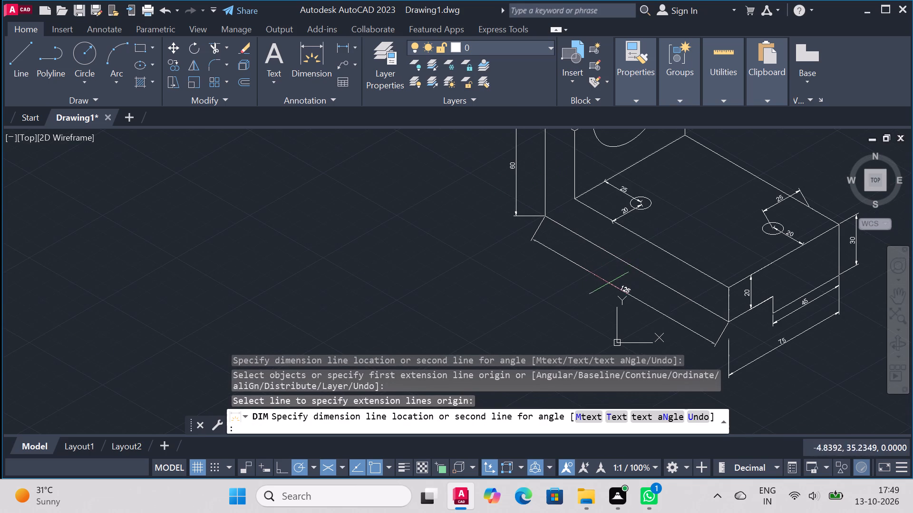
click(609, 283)
Dimension the semicircular cut-out's radius vertically from its centre down to the front arc, keeping the dimension line near the centre.
scroll(717, 291, down, 2)
scroll(729, 218, up, 2)
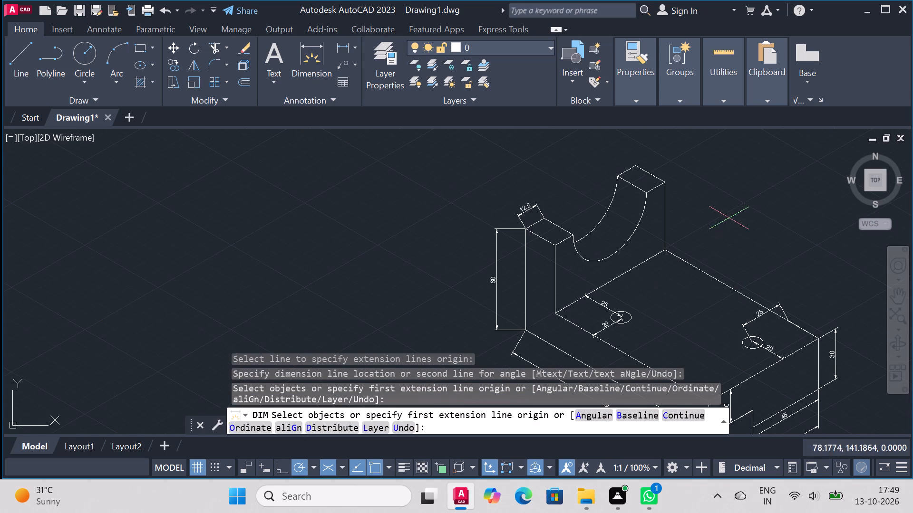
scroll(629, 239, up, 2)
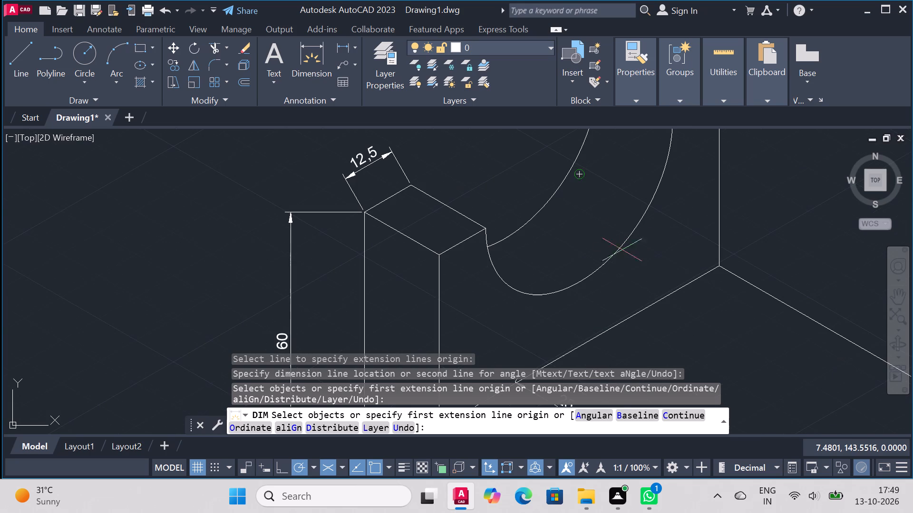
click(614, 252)
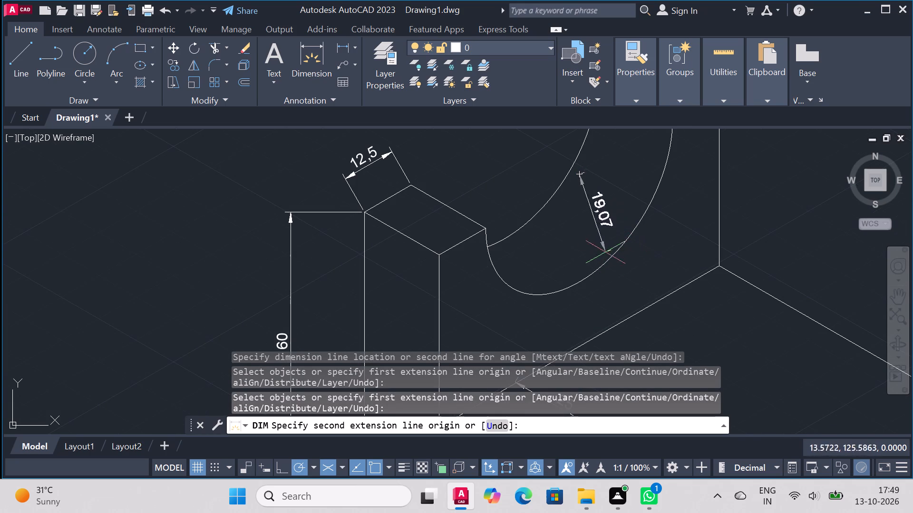
click(579, 279)
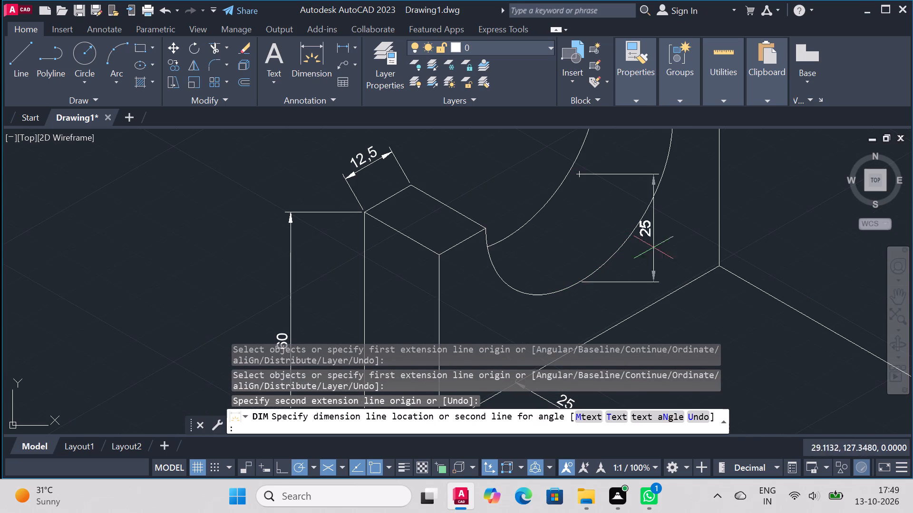
click(582, 253)
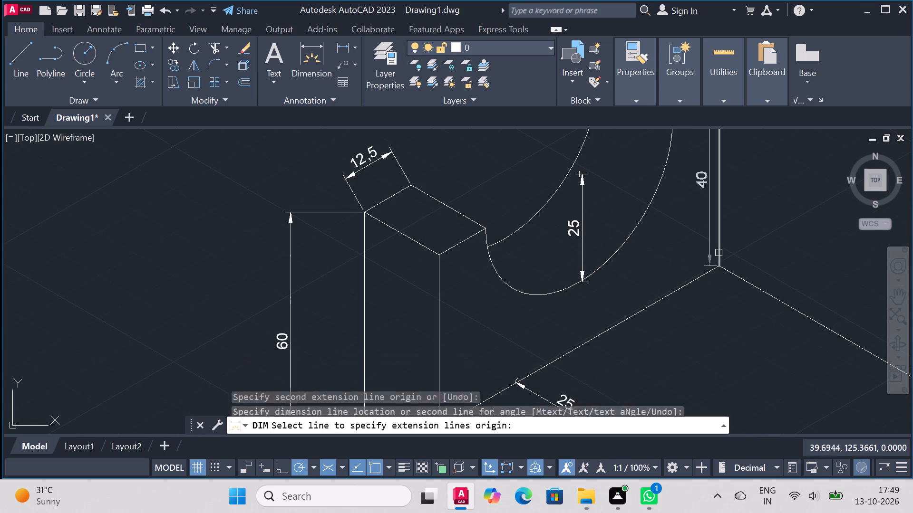
Dimension the upright's thickness along the near post's top edge running in the base's length direction, and finish dimensioning.
scroll(616, 261, down, 3)
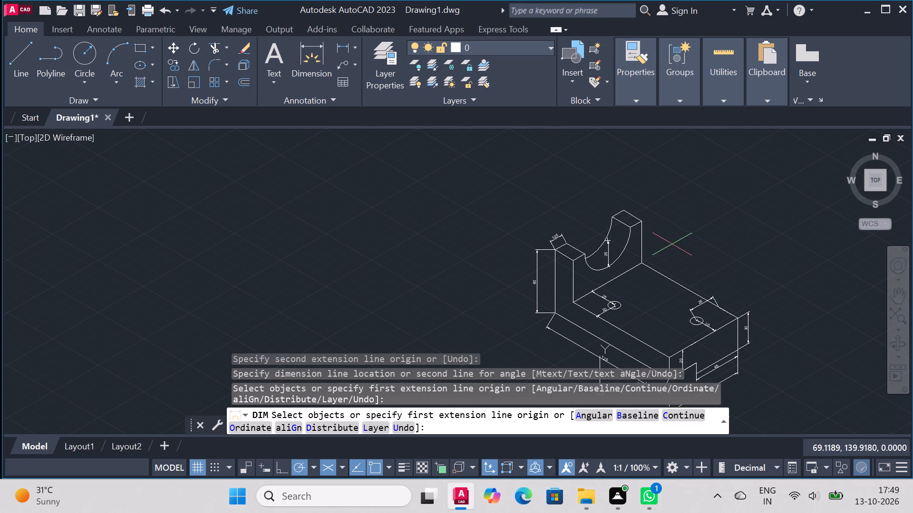
scroll(658, 243, up, 1)
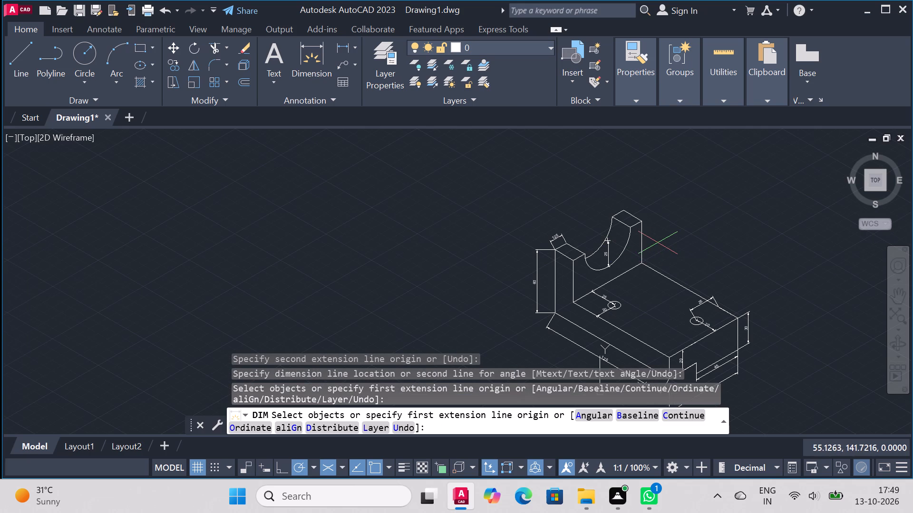
scroll(658, 243, up, 1)
click(440, 253)
click(450, 241)
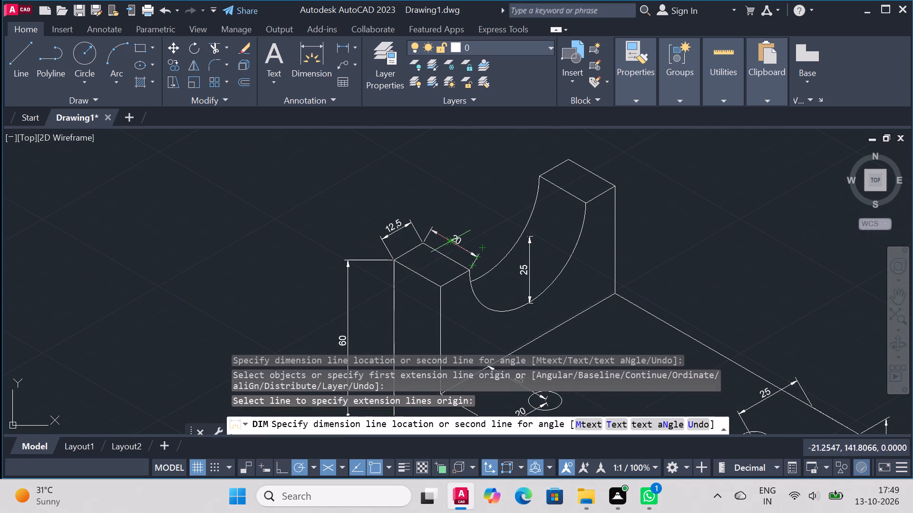
key(Escape)
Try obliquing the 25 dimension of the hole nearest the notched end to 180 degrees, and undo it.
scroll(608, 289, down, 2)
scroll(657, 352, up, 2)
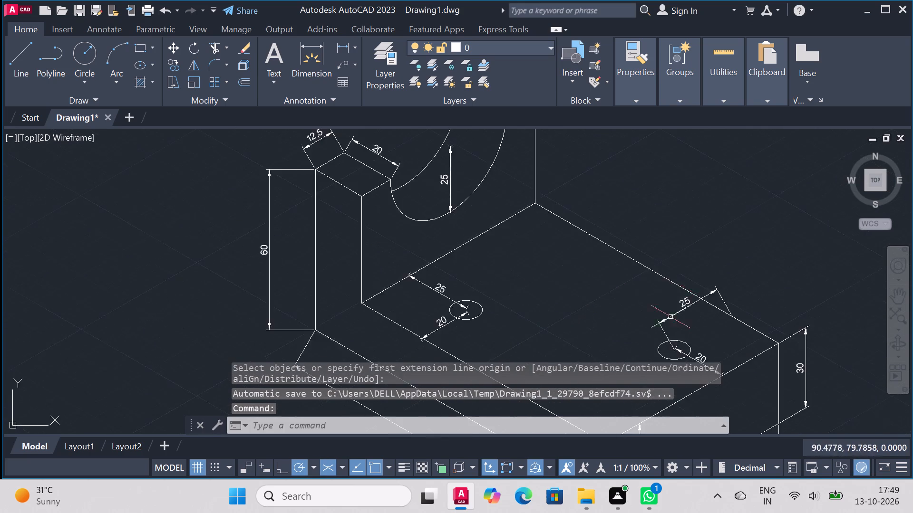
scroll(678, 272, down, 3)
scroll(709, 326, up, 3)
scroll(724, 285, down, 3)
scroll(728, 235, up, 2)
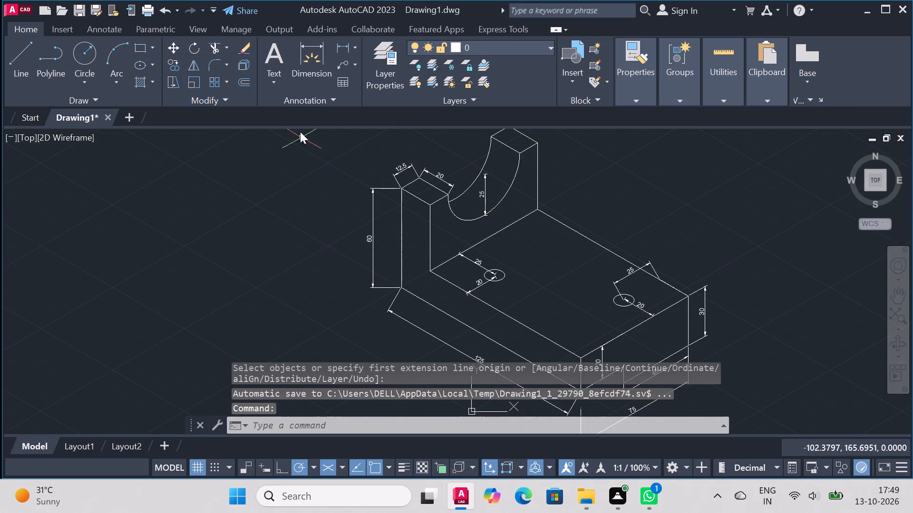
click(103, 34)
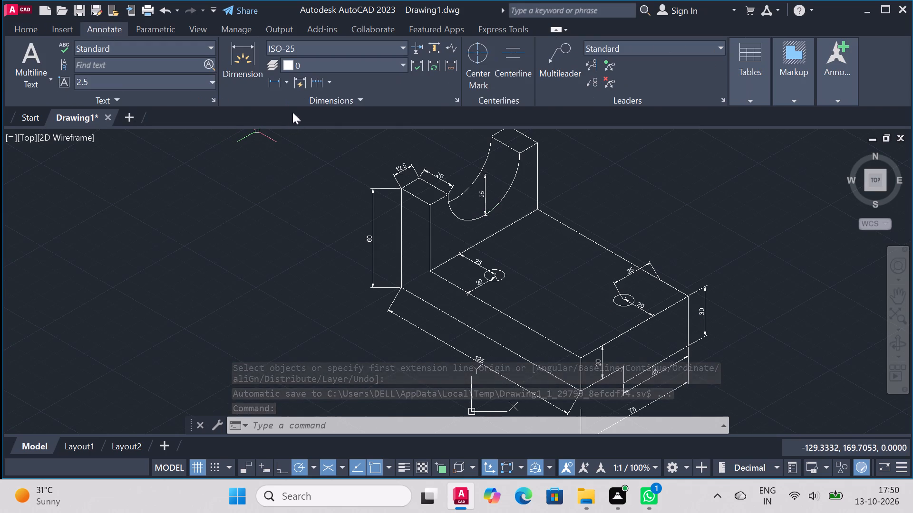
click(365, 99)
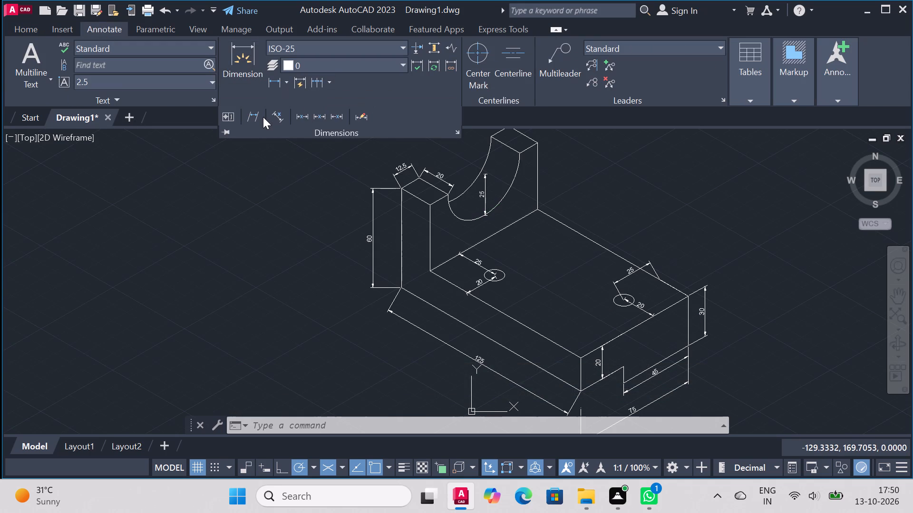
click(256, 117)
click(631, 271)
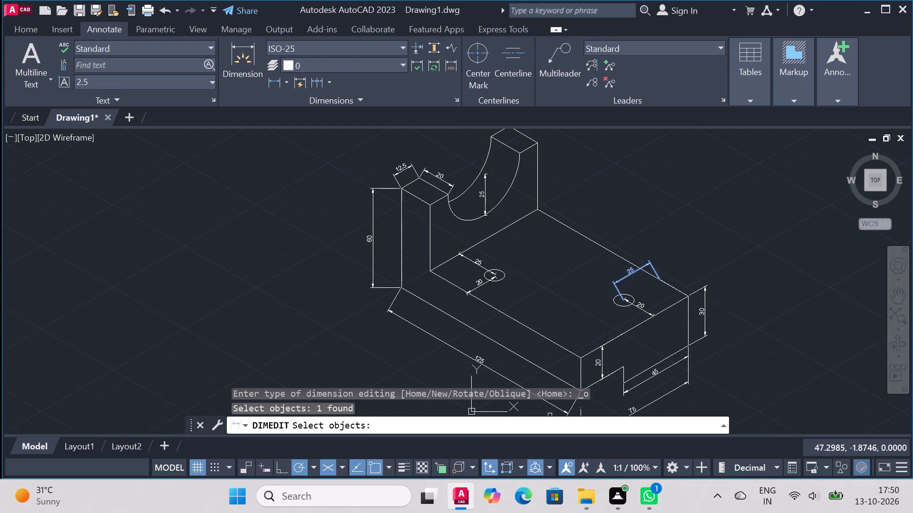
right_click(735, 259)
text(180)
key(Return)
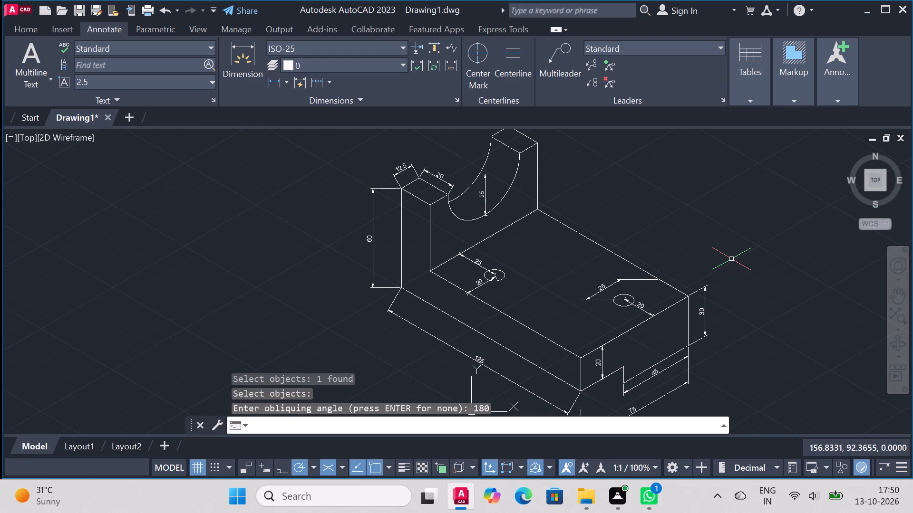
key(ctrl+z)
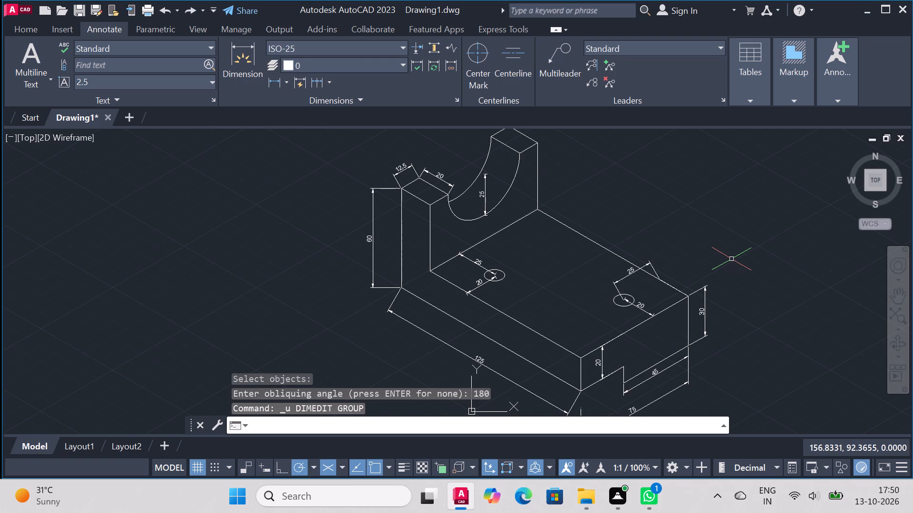
Oblique the 25 dimension of the hole nearest the notched end to 150 degrees.
scroll(681, 269, up, 1)
scroll(683, 267, down, 1)
scroll(683, 267, up, 1)
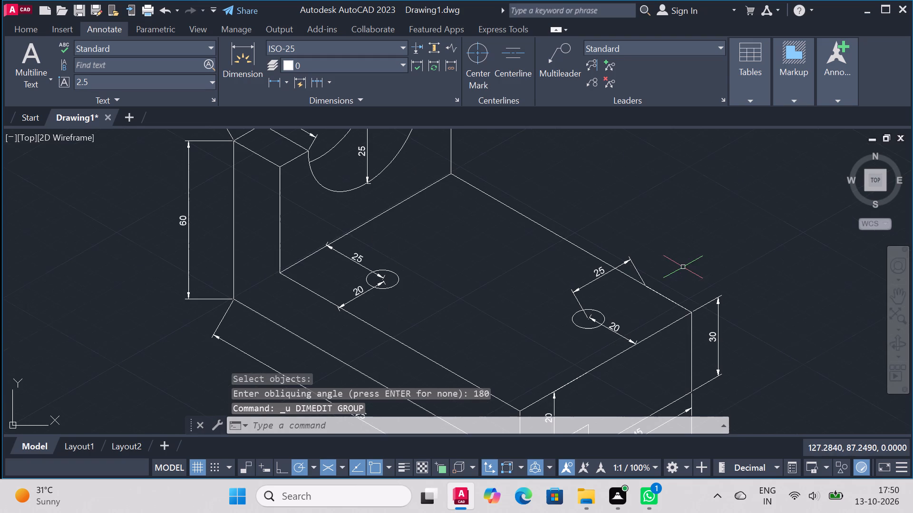
right_click(612, 180)
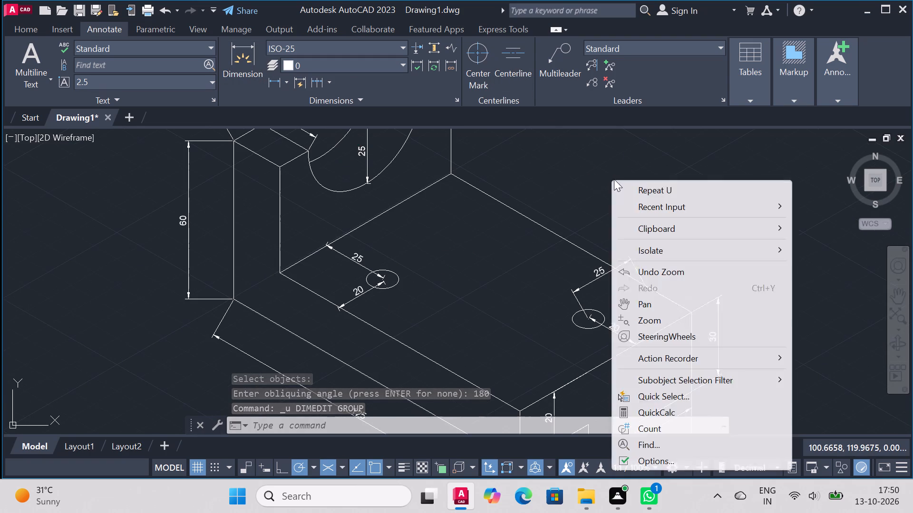
key(Escape)
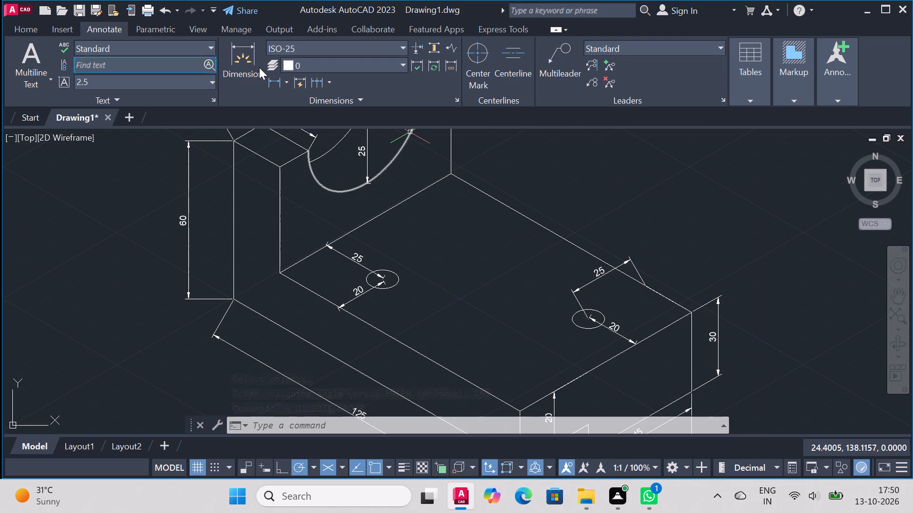
click(353, 97)
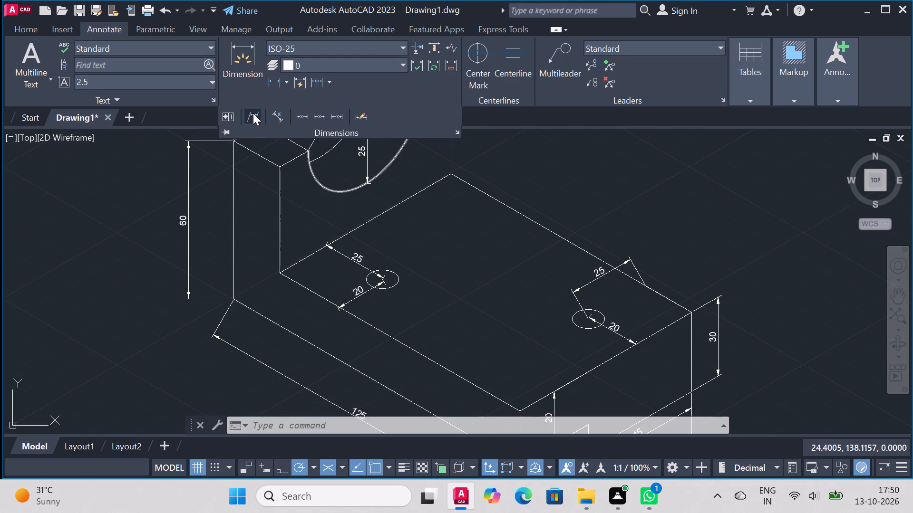
click(253, 113)
click(602, 273)
right_click(621, 256)
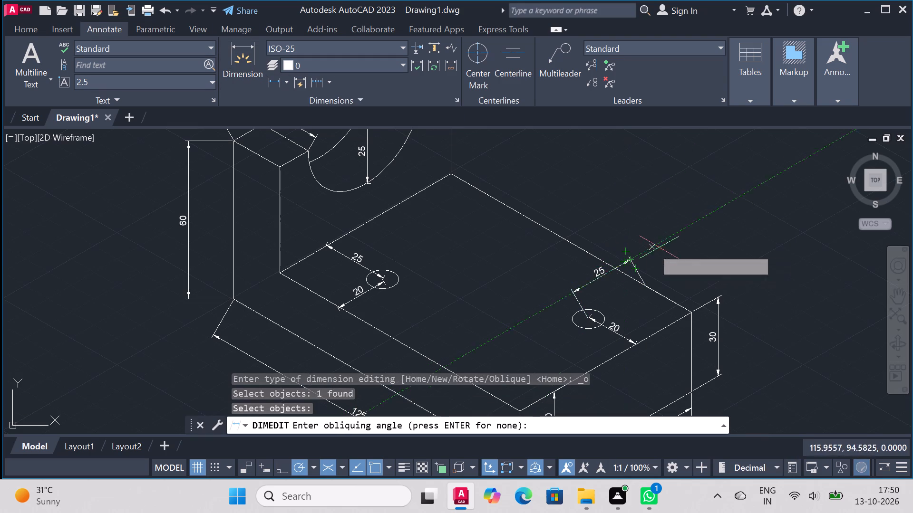
text(150)
key(Return)
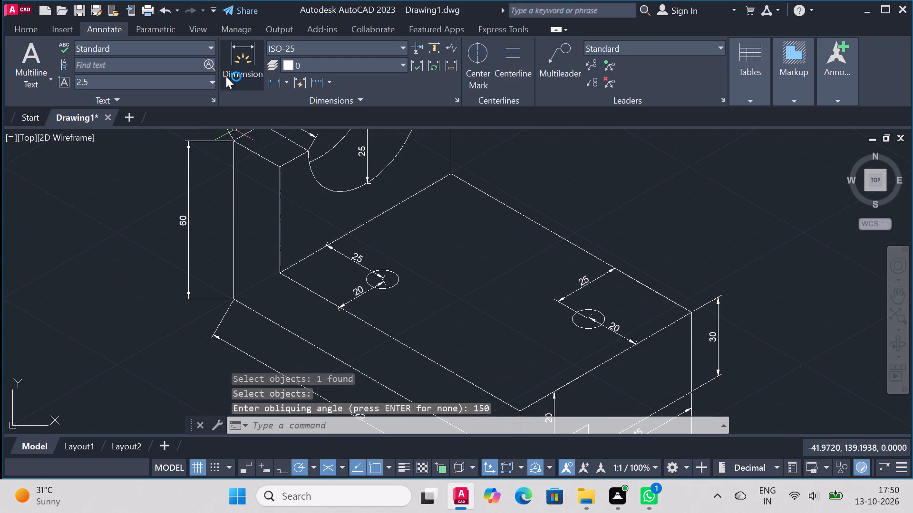
Oblique the 20 dimension of the hole nearest the notched end to 270 degrees.
click(357, 97)
right_click(593, 208)
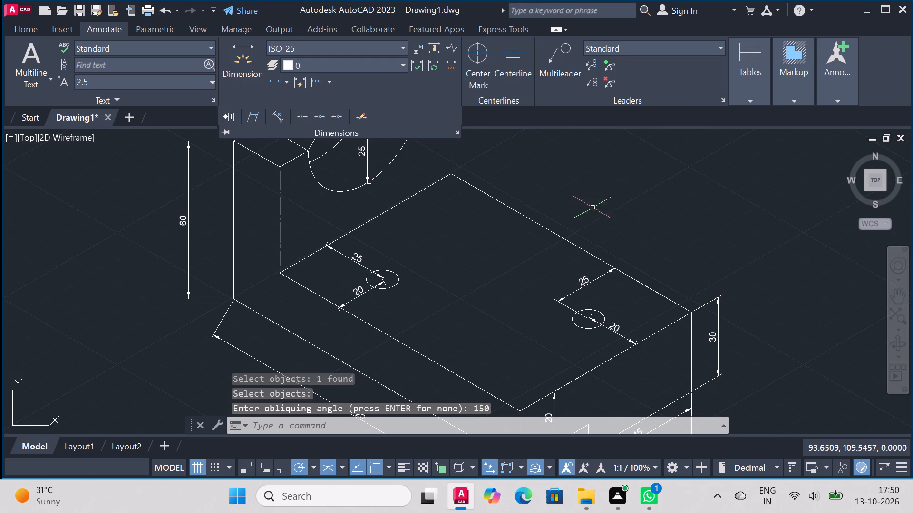
click(654, 200)
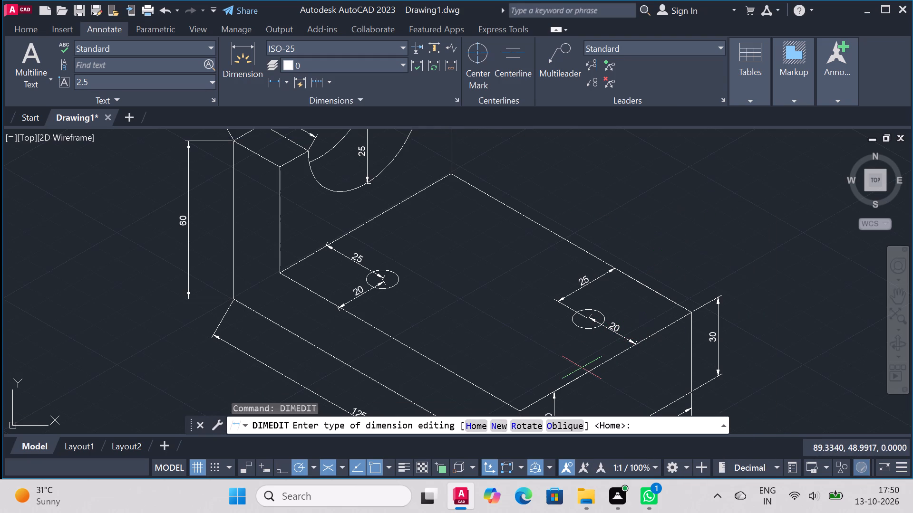
key(o)
key(Return)
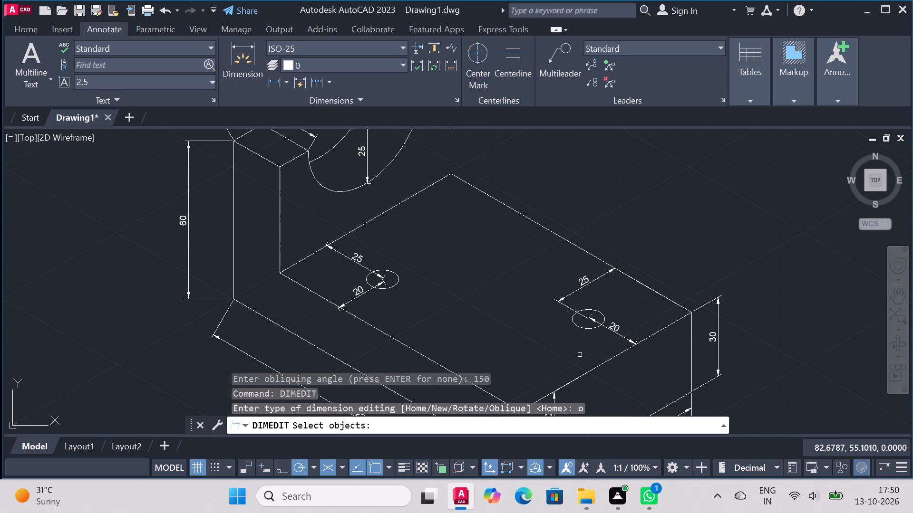
click(613, 329)
right_click(616, 324)
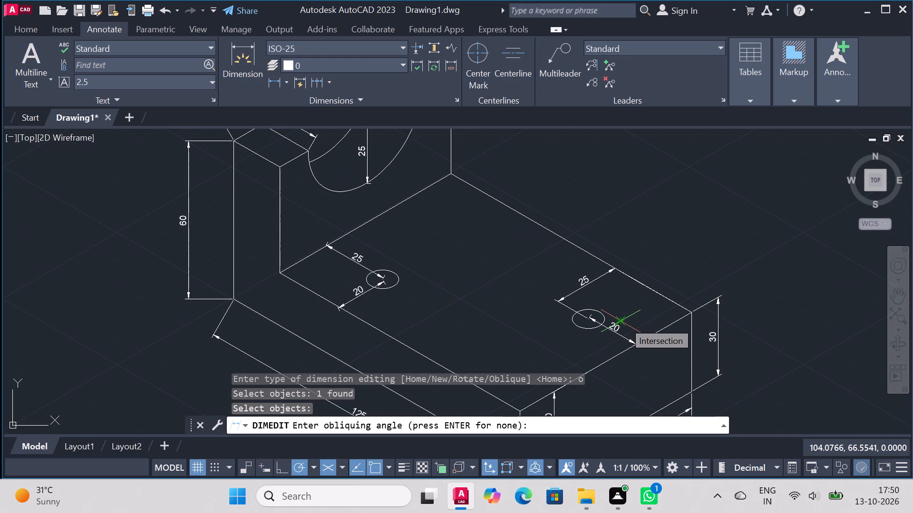
text(270)
key(Return)
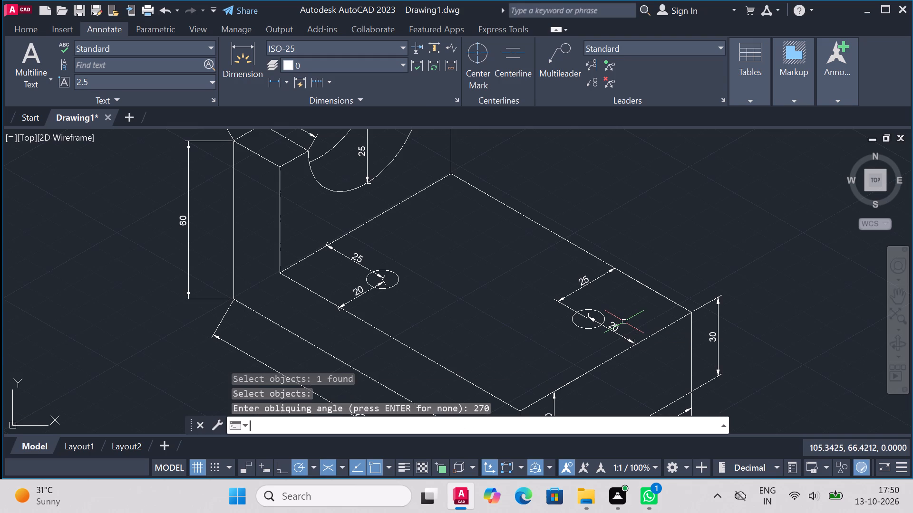
Oblique the 20 dimension of the hole nearest the upright to 270 degrees.
scroll(650, 295, down, 1)
scroll(652, 309, up, 3)
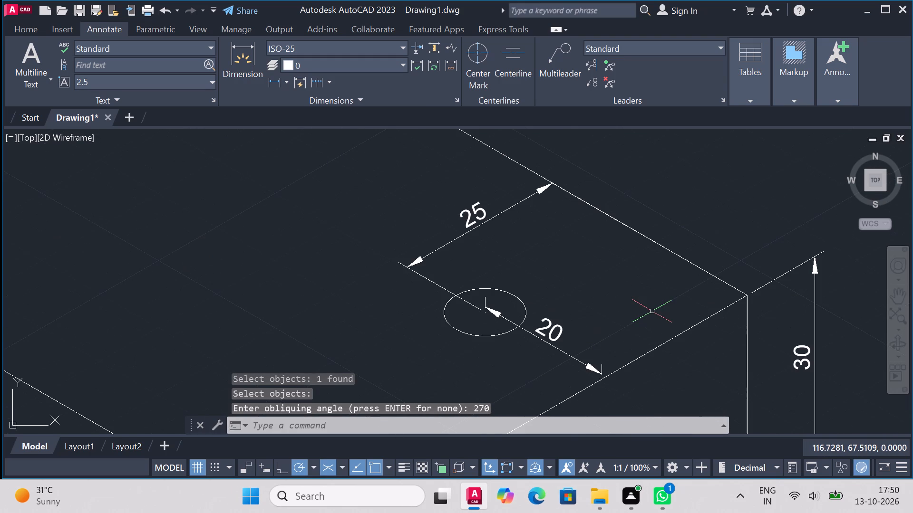
scroll(598, 255, down, 3)
scroll(374, 239, up, 3)
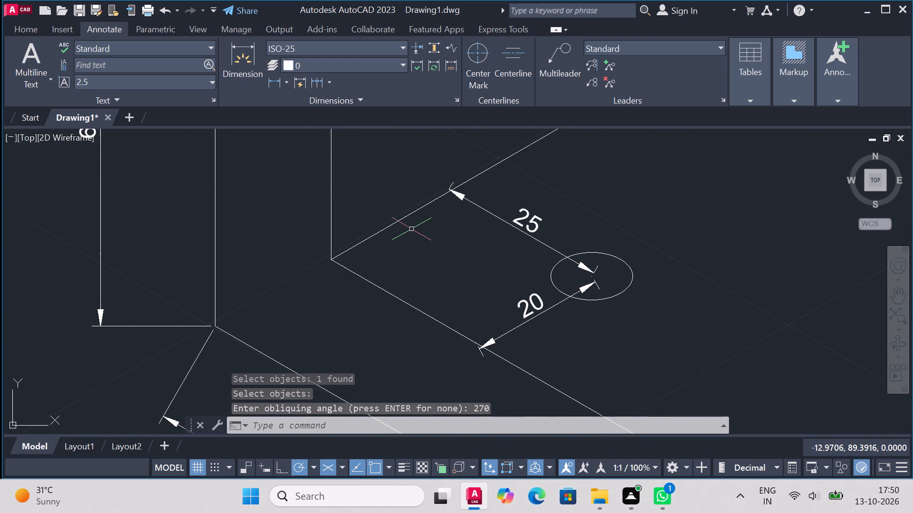
right_click(667, 216)
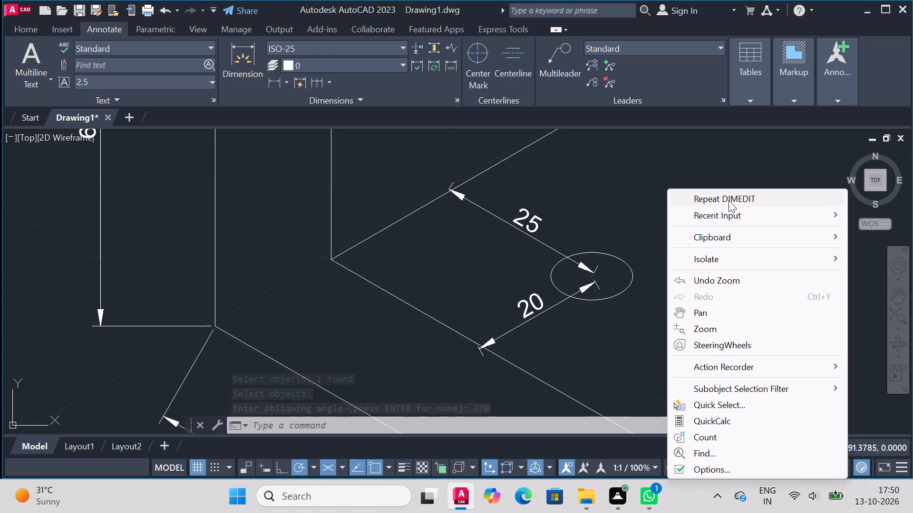
click(728, 200)
key(o)
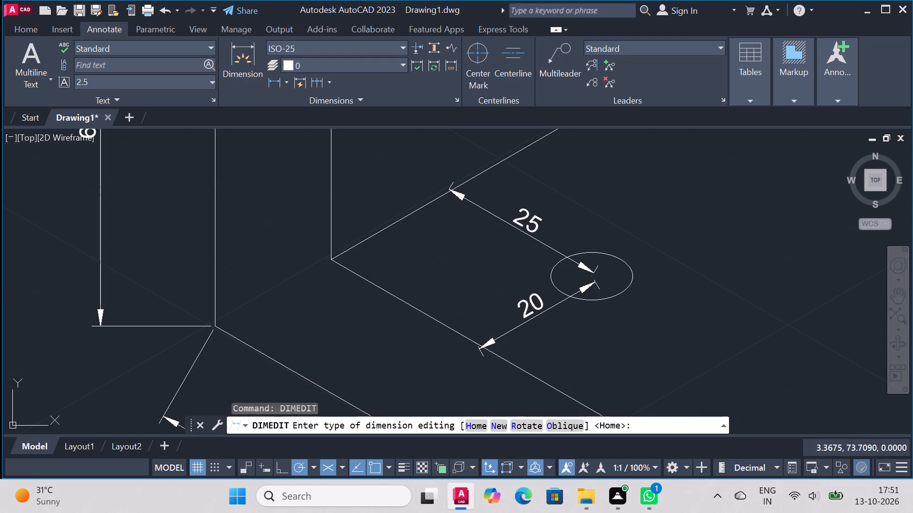
key(Return)
click(536, 306)
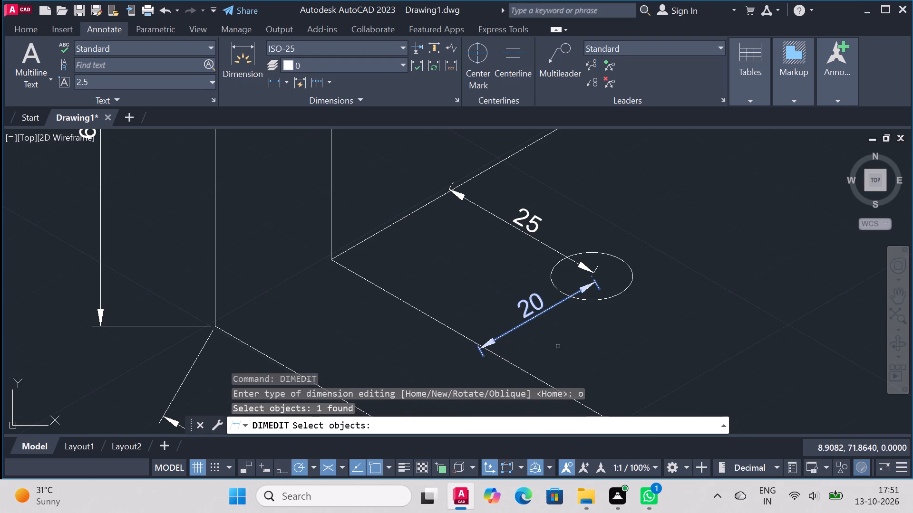
right_click(565, 401)
text(270)
key(Return)
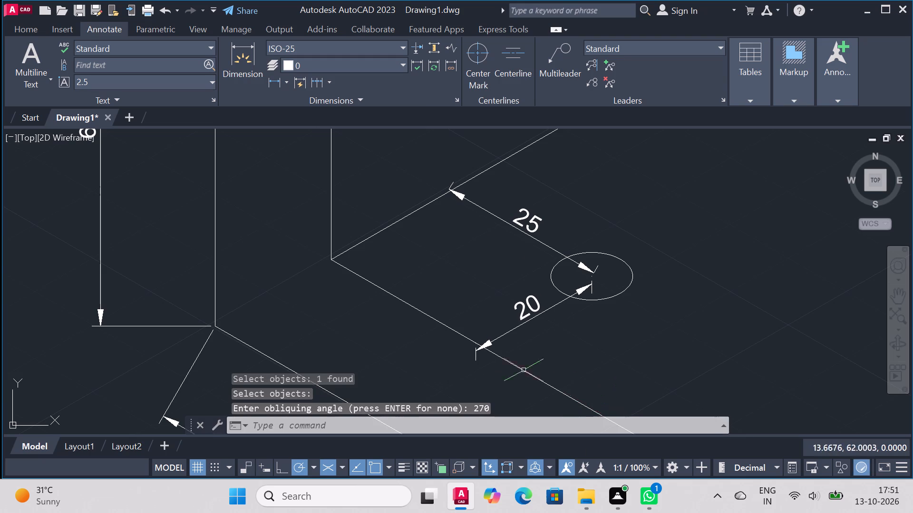
Oblique the 25 dimension of the hole nearest the upright to 270 degrees.
scroll(550, 245, down, 1)
scroll(583, 205, up, 2)
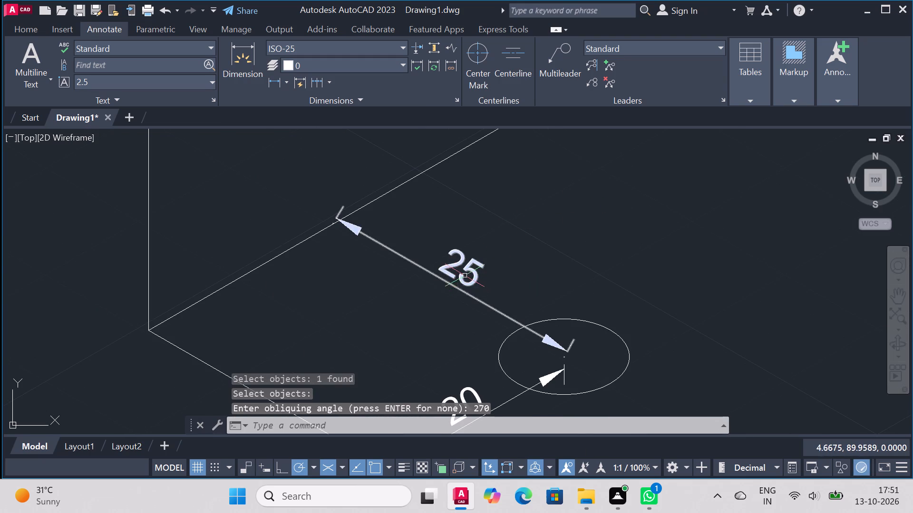
click(465, 275)
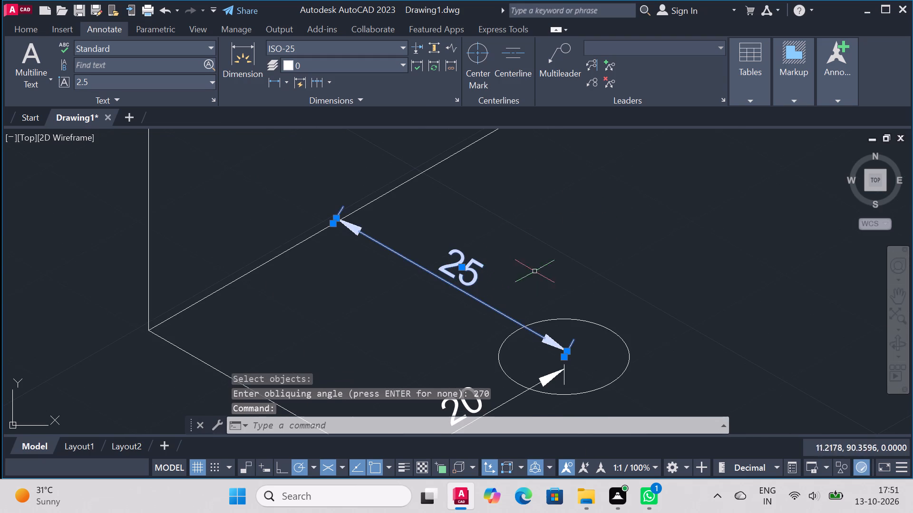
right_click(599, 223)
click(664, 40)
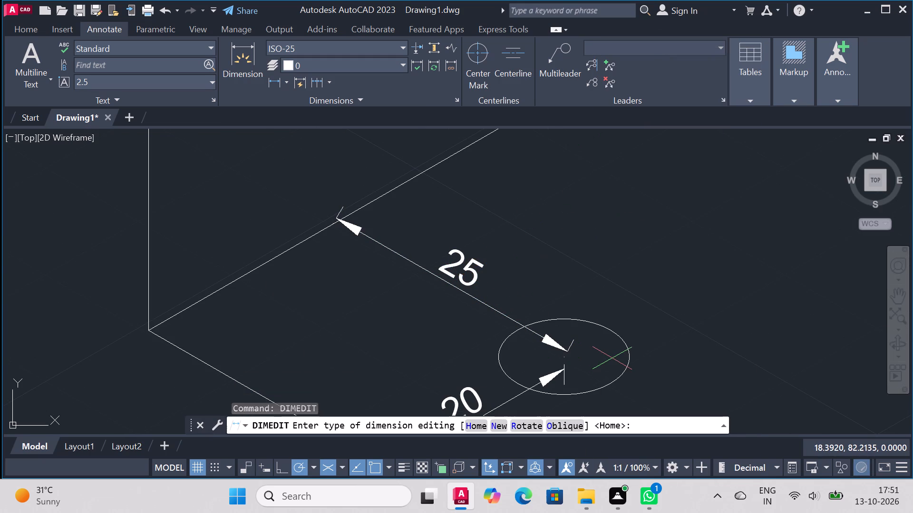
key(o)
key(Return)
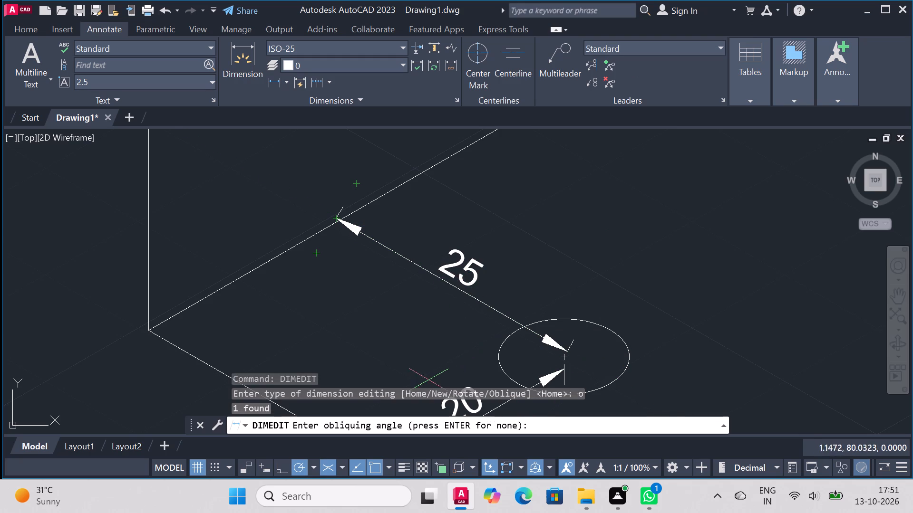
text(270)
key(Return)
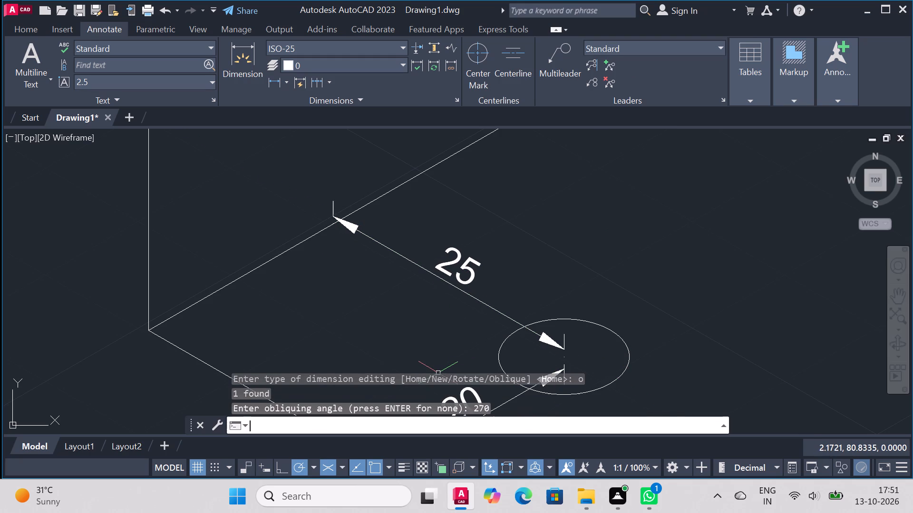
Oblique the 125 length dimension along the base's lower front edge to 90 degrees.
scroll(468, 209, down, 3)
scroll(505, 239, down, 1)
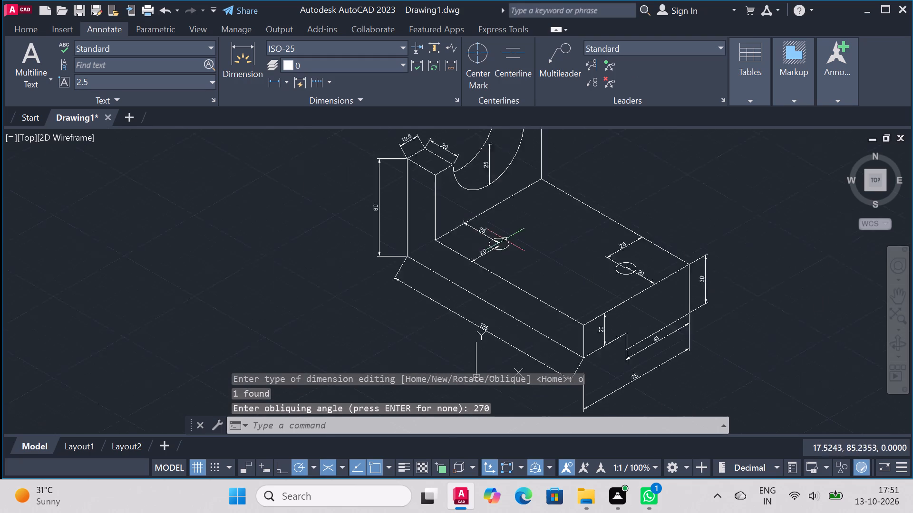
scroll(505, 239, down, 1)
scroll(502, 253, up, 3)
scroll(532, 238, down, 3)
scroll(554, 274, up, 3)
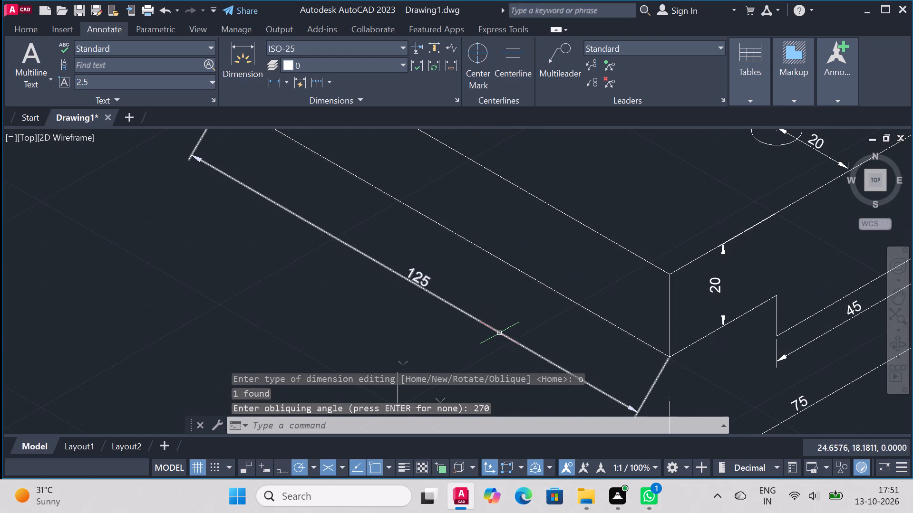
right_click(548, 140)
click(599, 148)
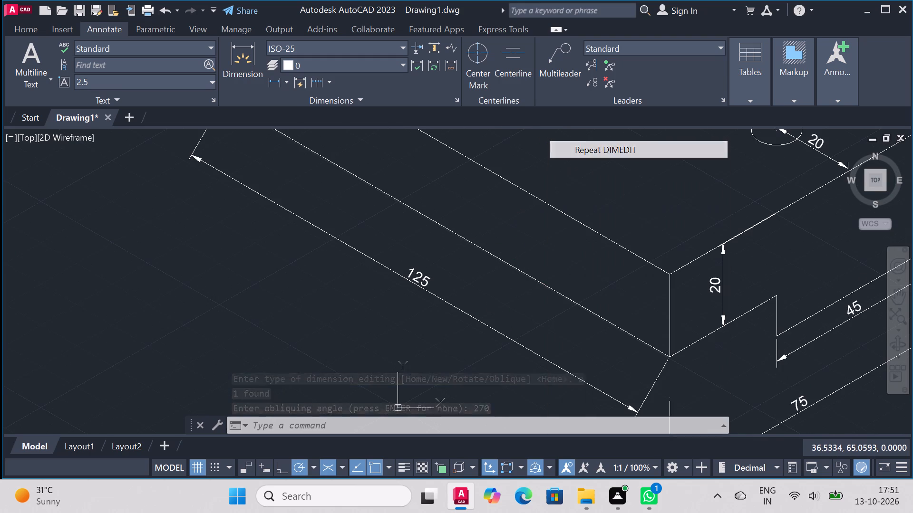
key(o)
key(Return)
click(420, 282)
right_click(383, 280)
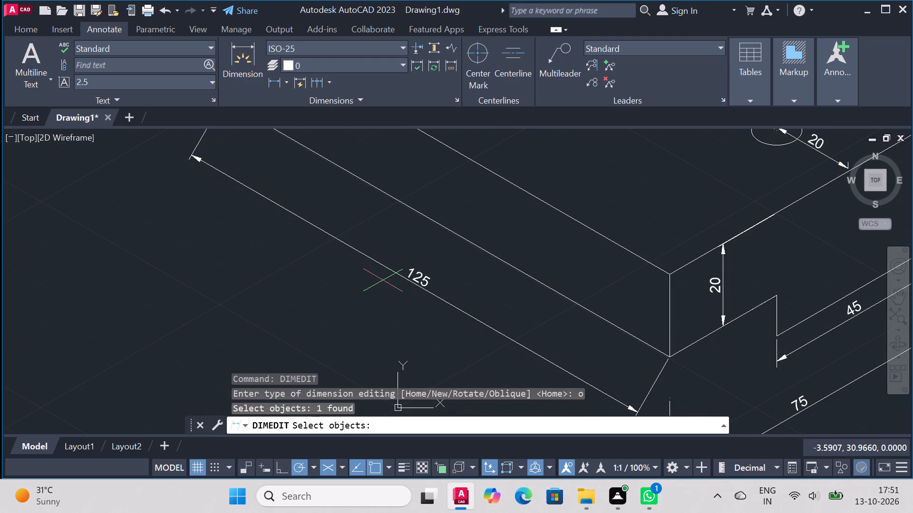
key(9)
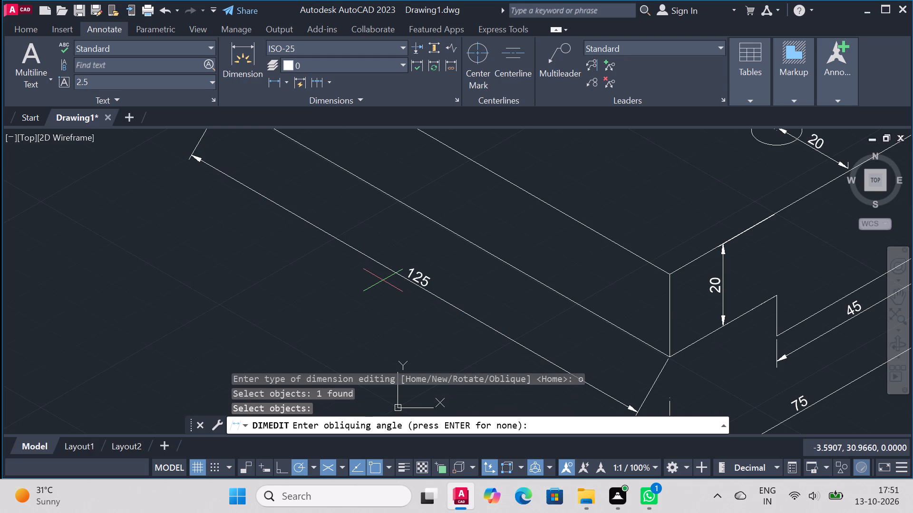
key(0)
key(Return)
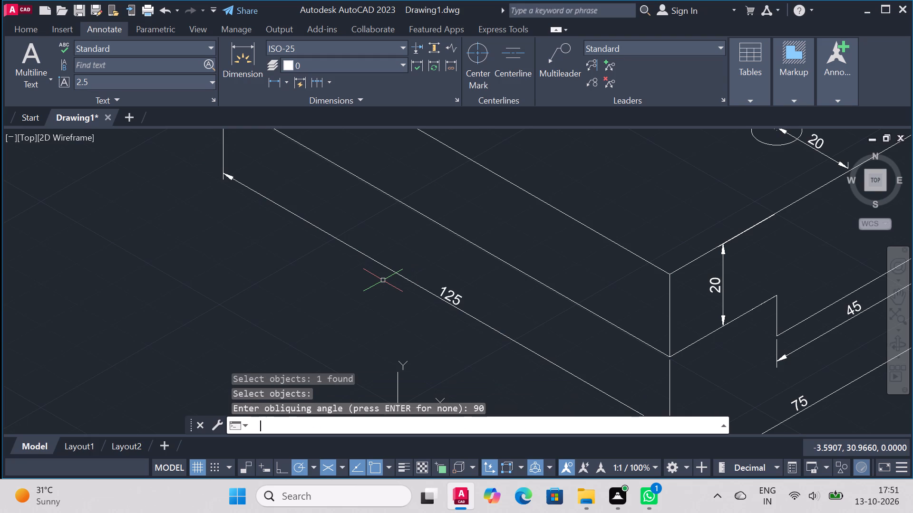
Oblique the 60 height dimension beside the upright to 150 degrees.
scroll(755, 284, down, 2)
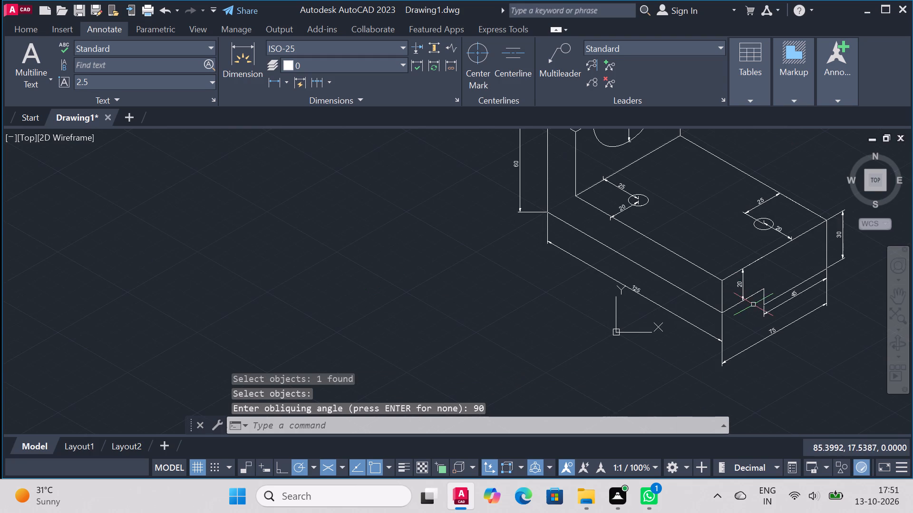
scroll(753, 304, down, 1)
scroll(696, 222, up, 2)
scroll(588, 236, down, 3)
scroll(557, 200, up, 3)
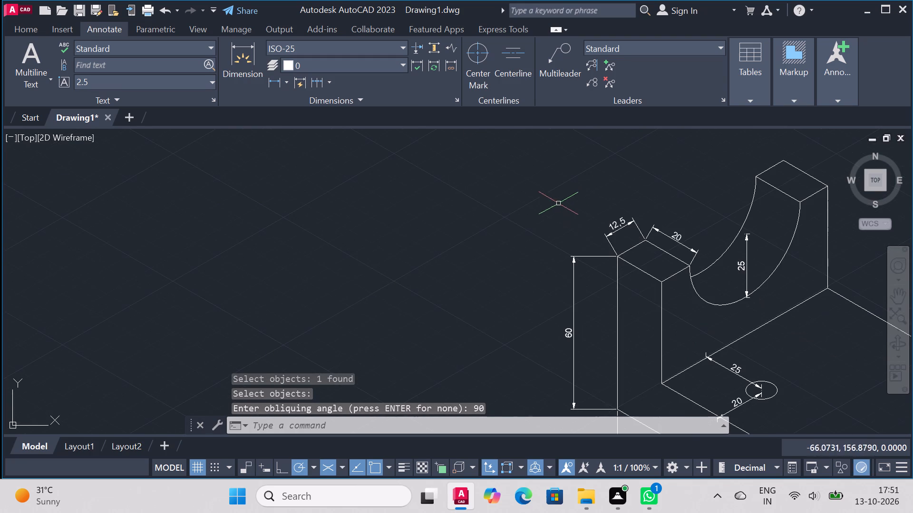
scroll(620, 258, down, 1)
scroll(626, 326, up, 1)
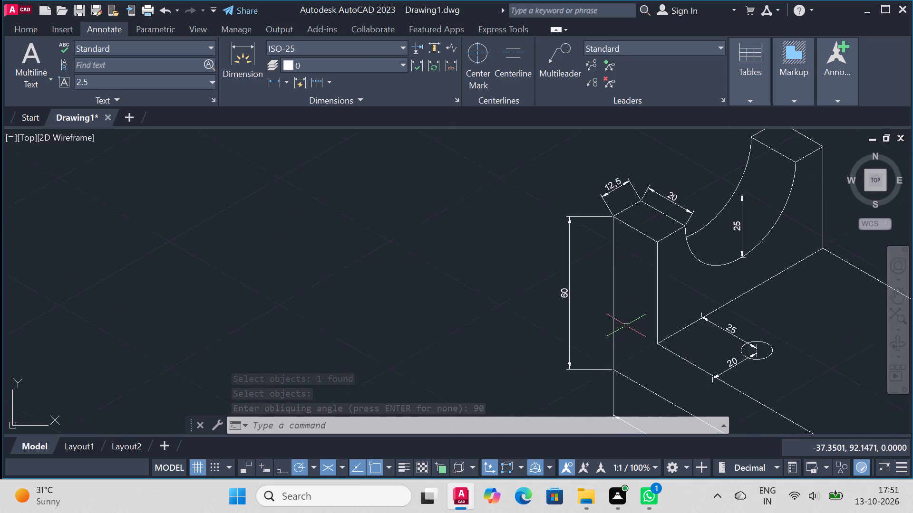
scroll(626, 325, up, 1)
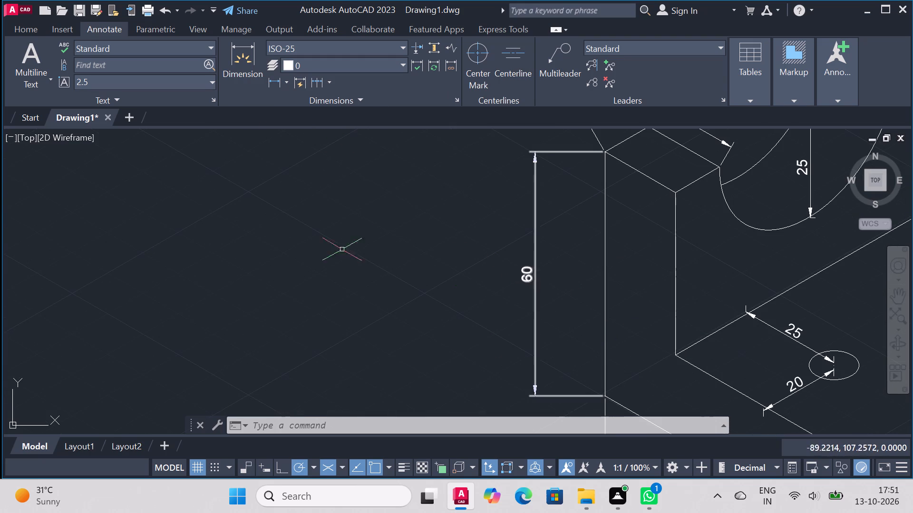
right_click(310, 239)
click(350, 203)
key(o)
key(Return)
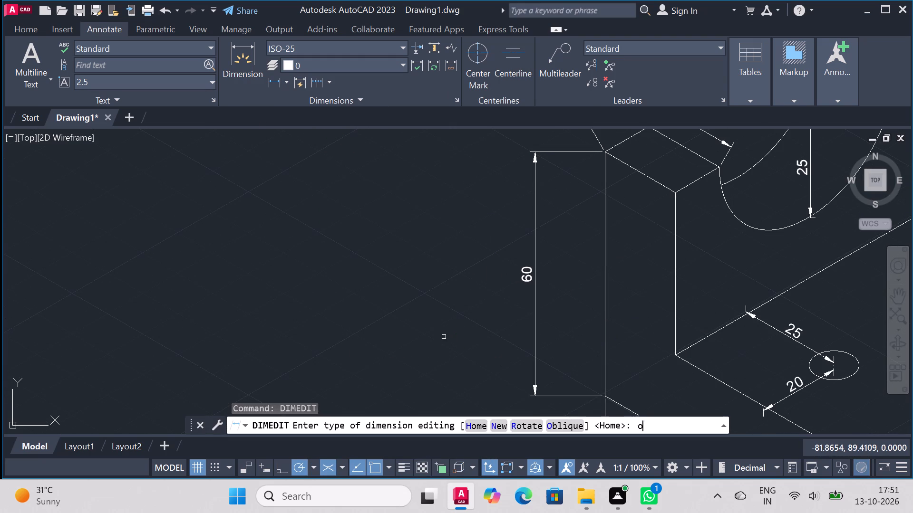
click(524, 281)
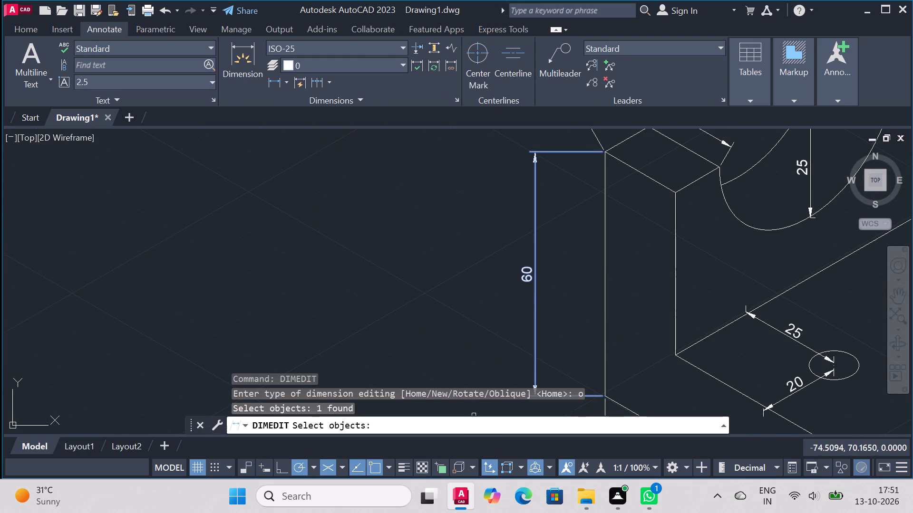
right_click(365, 291)
text(150)
key(Return)
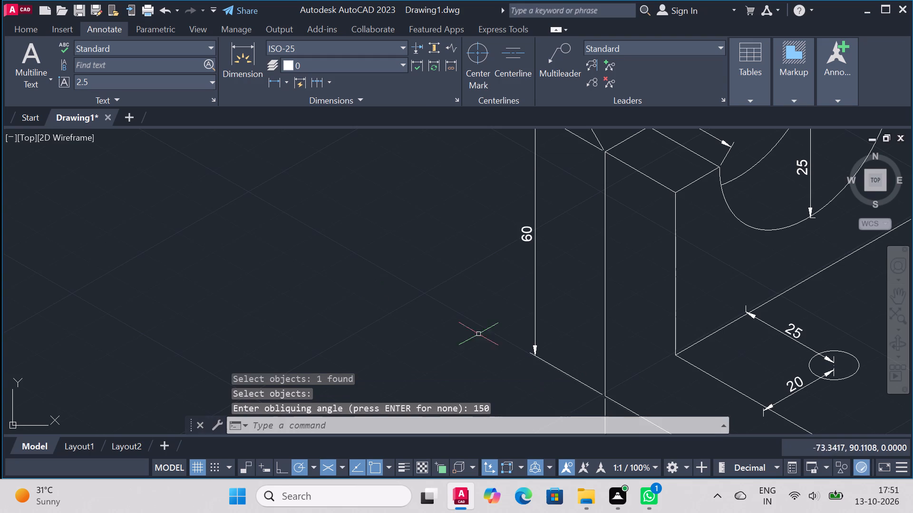
Oblique the 12.5 dimension on the top of the upright's near post to 90 degrees.
scroll(482, 330, down, 3)
scroll(565, 270, up, 2)
scroll(471, 279, up, 1)
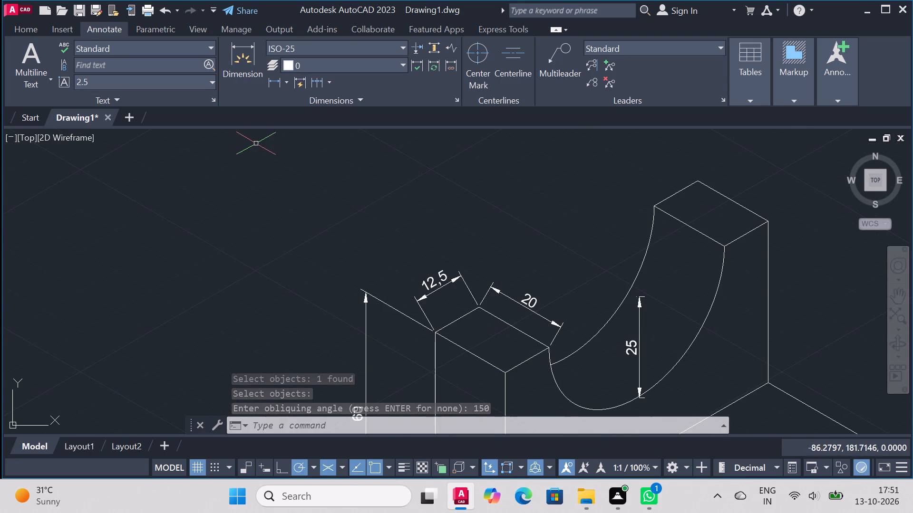
right_click(433, 283)
click(492, 193)
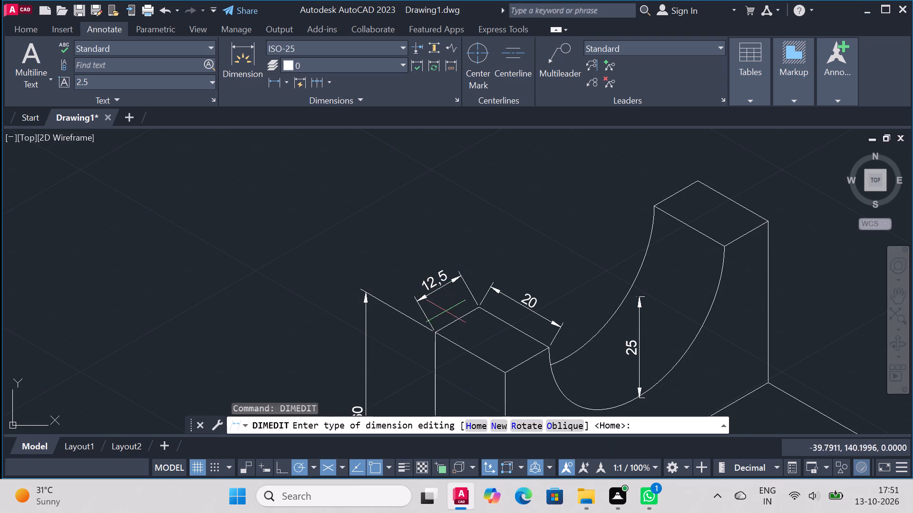
key(o)
key(Return)
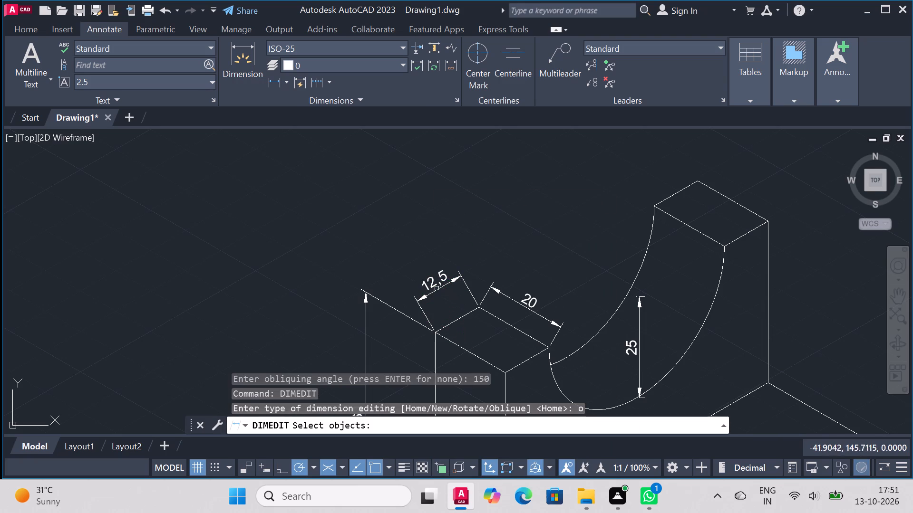
click(440, 285)
right_click(425, 242)
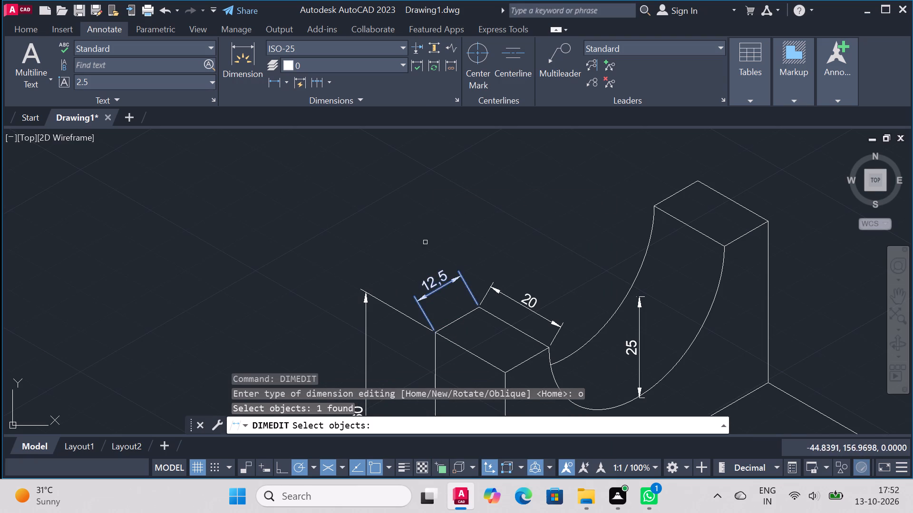
text(90)
key(Return)
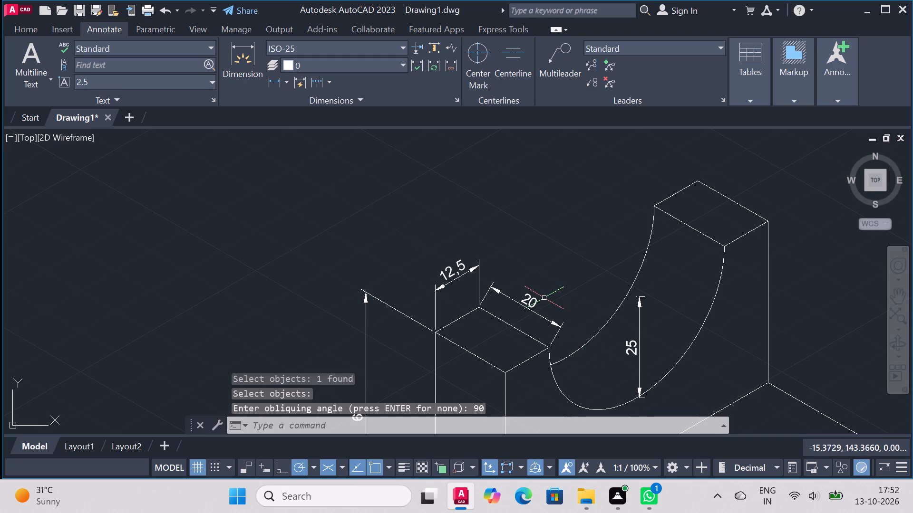
Oblique the 20 dimension on the top of the upright's near post to 30 degrees.
right_click(522, 226)
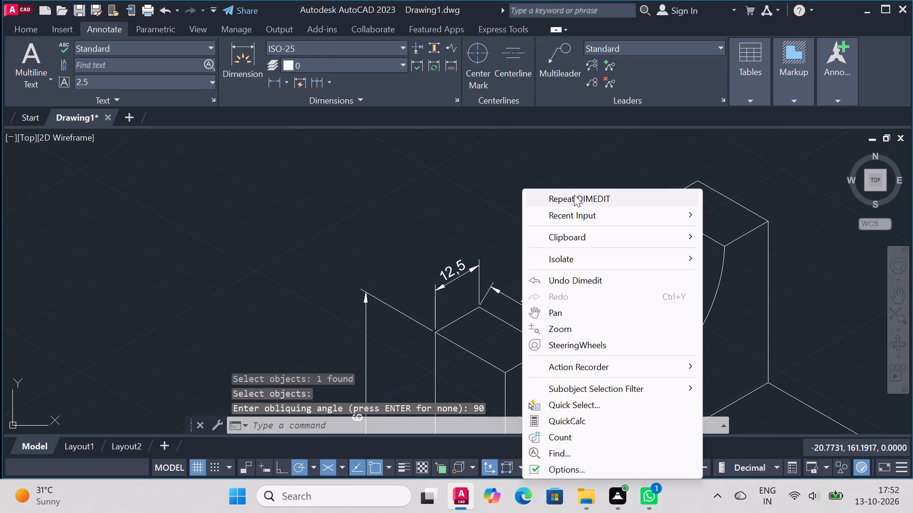
click(574, 195)
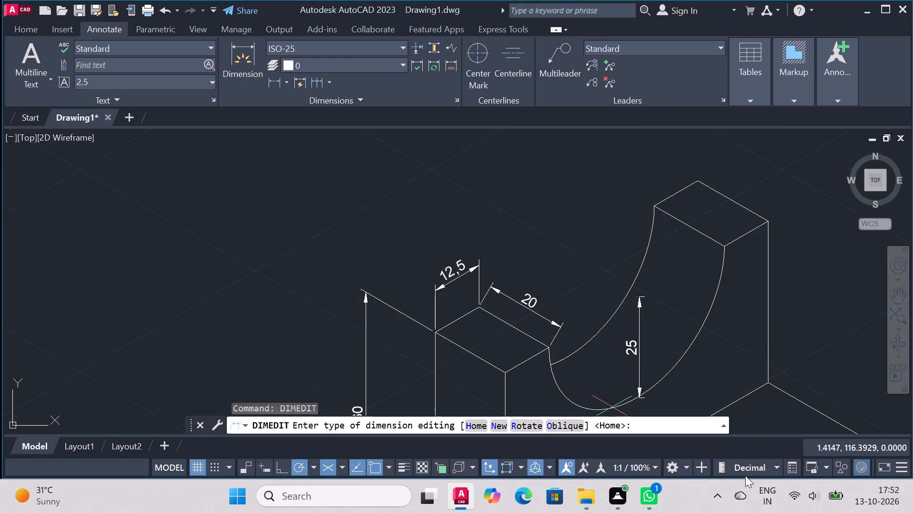
key(o)
key(Return)
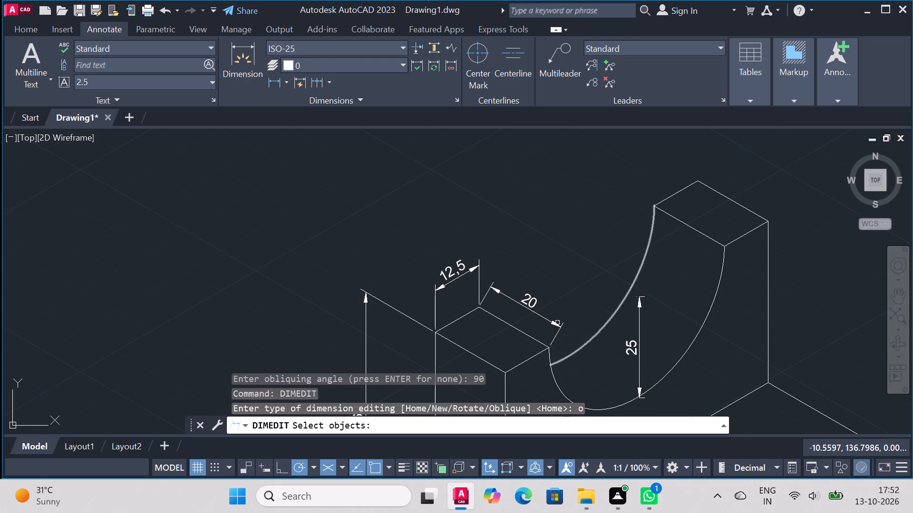
click(528, 299)
right_click(600, 254)
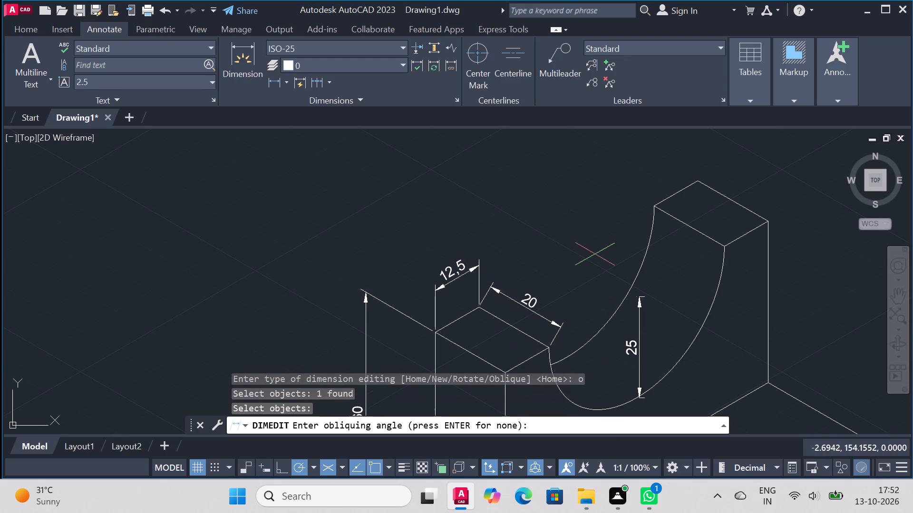
text(30)
key(Return)
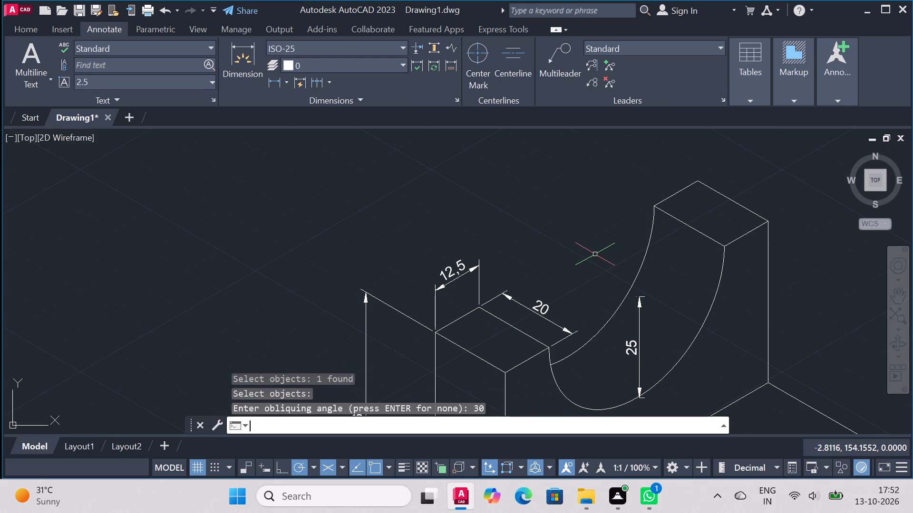
Inspect the whole isometric part and check the alignment of all its dimensions.
scroll(699, 282, down, 1)
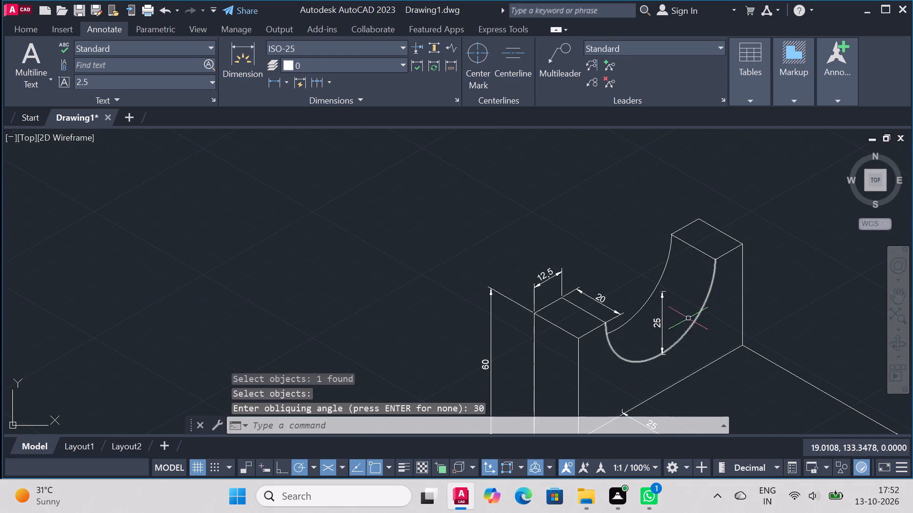
scroll(700, 280, down, 3)
scroll(743, 363, up, 2)
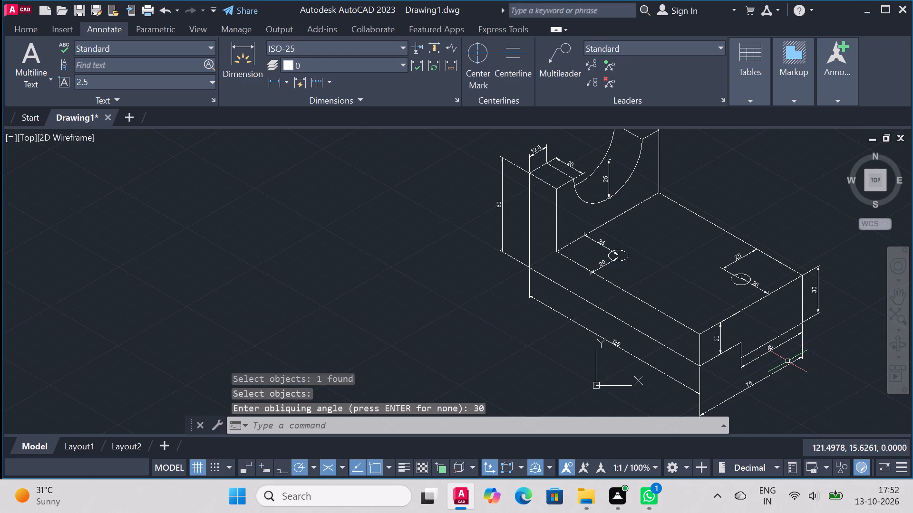
scroll(808, 296, down, 1)
scroll(819, 269, up, 1)
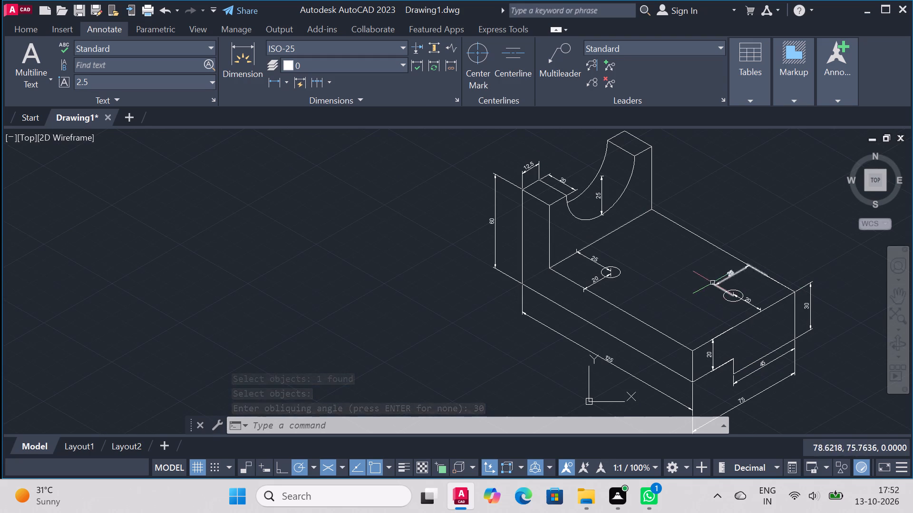
scroll(712, 283, down, 2)
scroll(721, 296, up, 3)
scroll(727, 299, down, 1)
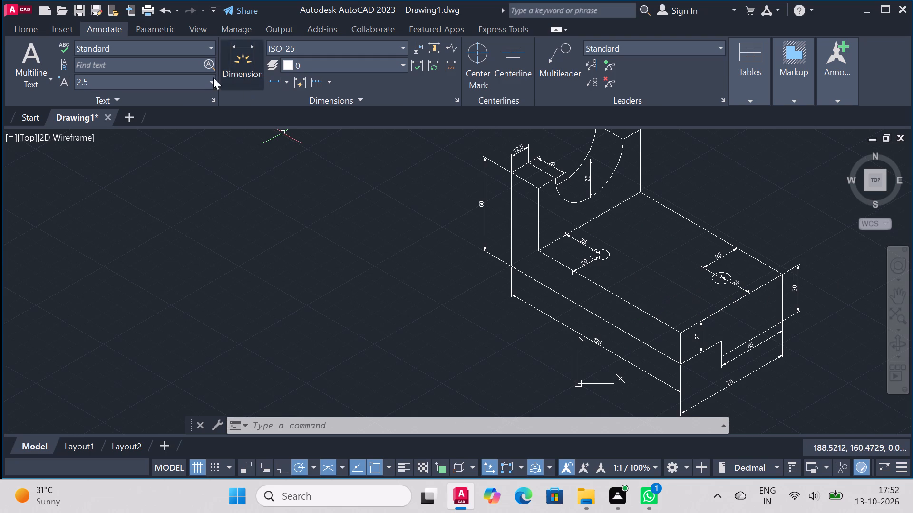
Save the drawing.
click(9, 27)
key(ctrl+s)
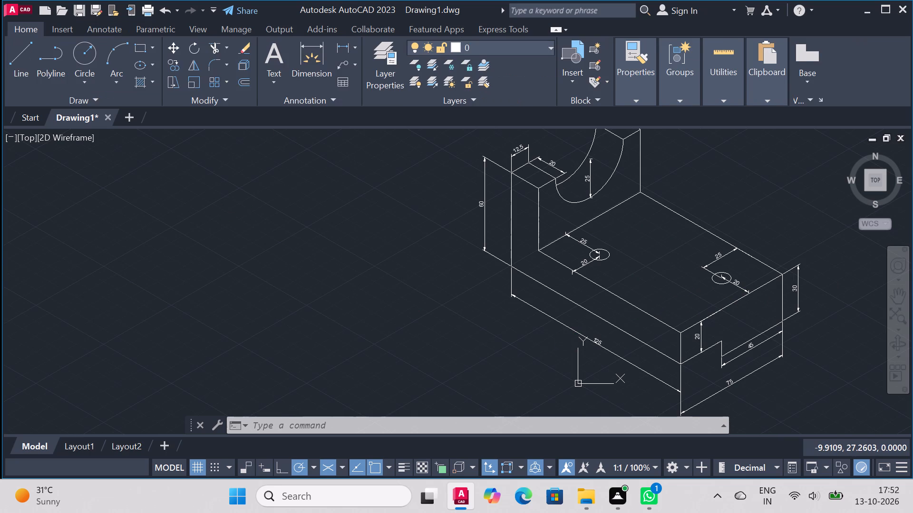
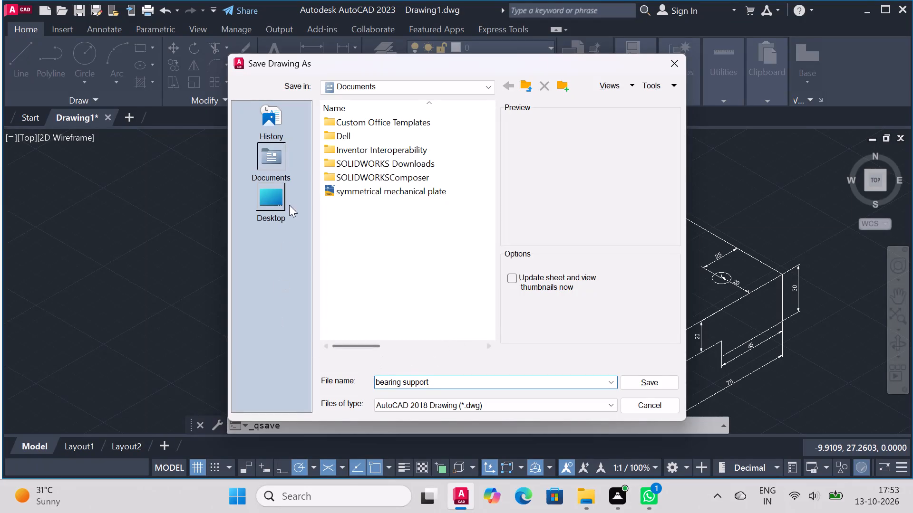
Save the drawing to the Desktop as bearing support in AutoCAD 2018 DWG format.
click(278, 202)
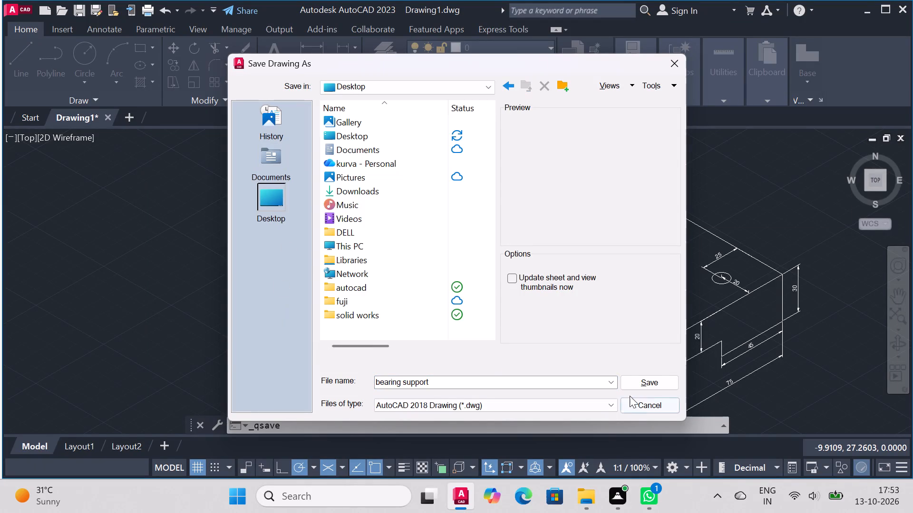
click(651, 383)
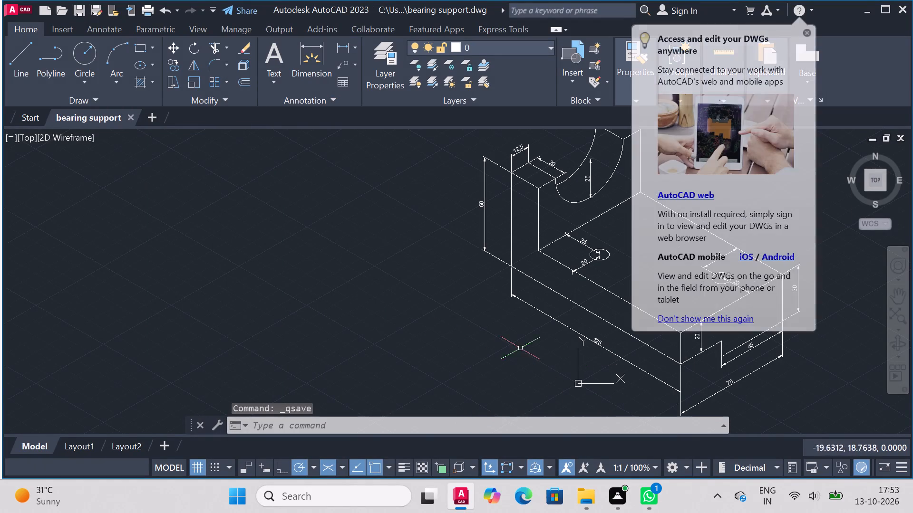
Start a plot of the model and choose DWG To PDF.pc3 as the plotter.
text(plot)
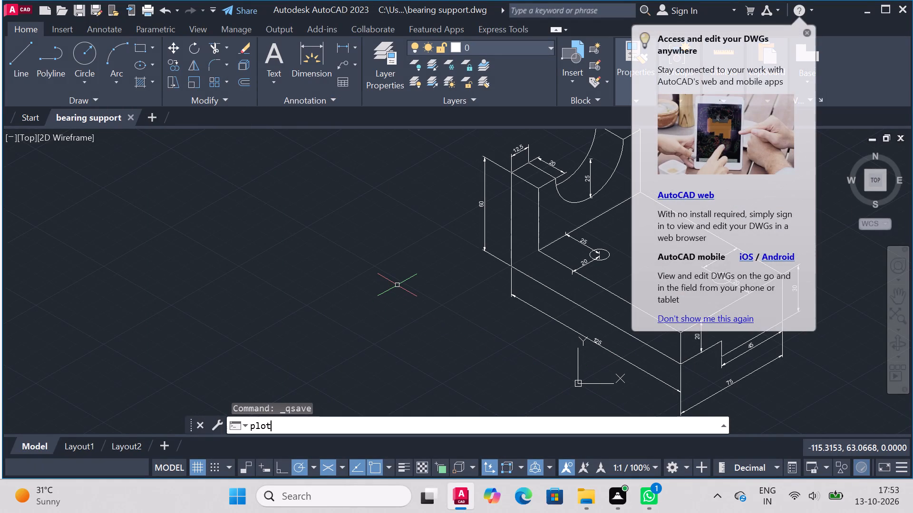
key(Return)
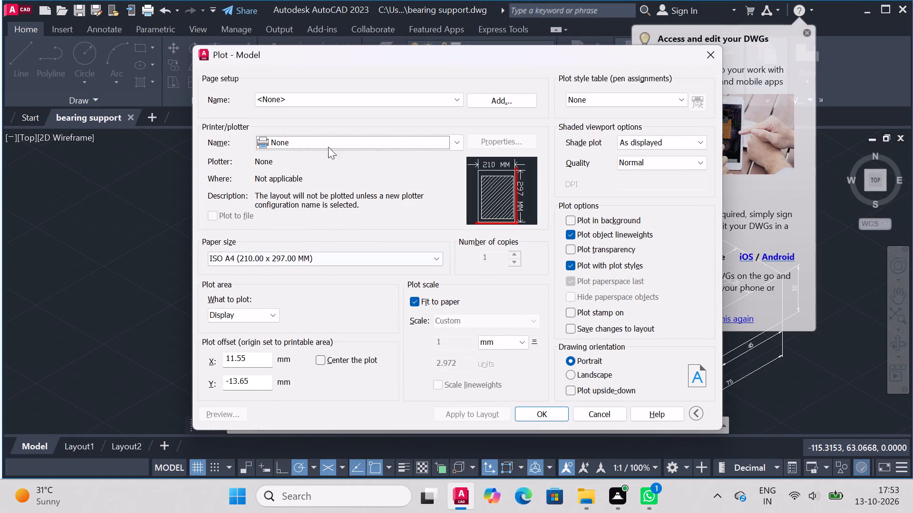
click(332, 140)
click(298, 293)
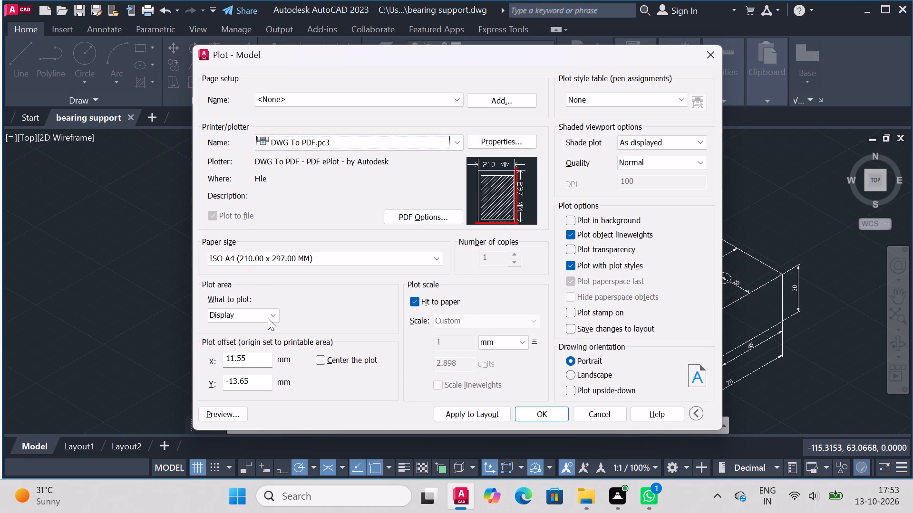
Set the plot area to a window enclosing the whole isometric part and its dimensions.
click(268, 318)
click(235, 354)
scroll(698, 276, down, 3)
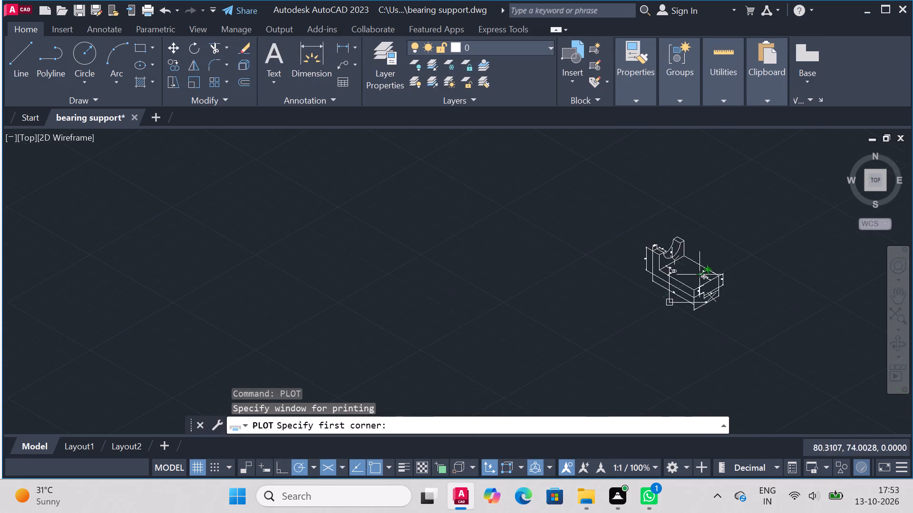
scroll(720, 281, down, 1)
scroll(758, 275, up, 2)
click(481, 166)
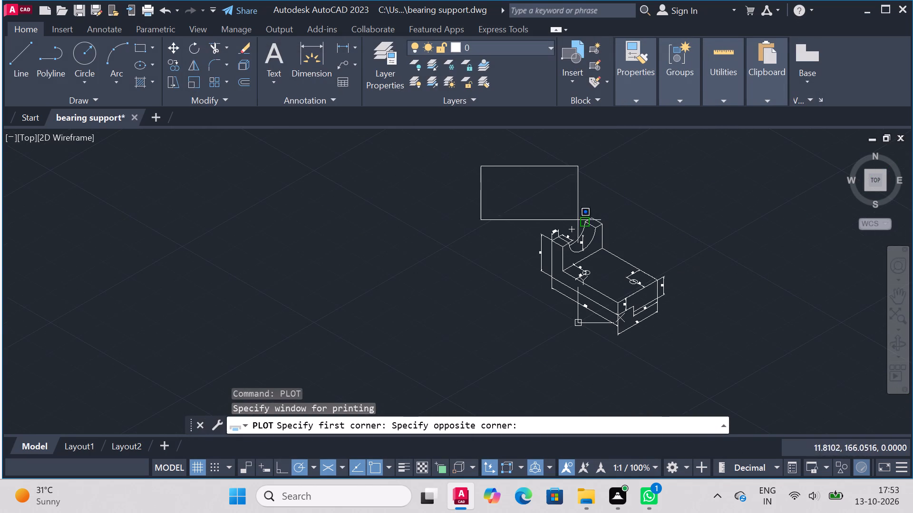
click(717, 349)
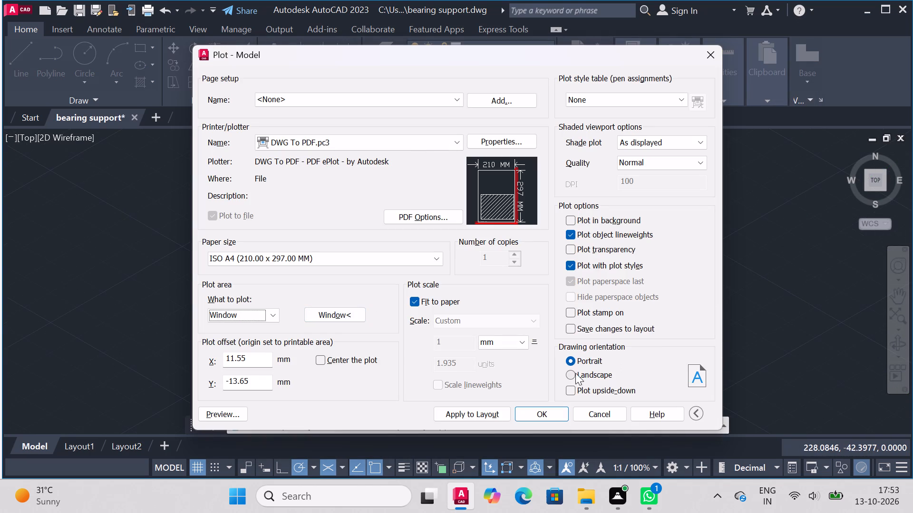
Plot the part in landscape orientation to the Desktop as bearing support-Model.pdf and view the resulting PDF page.
click(572, 373)
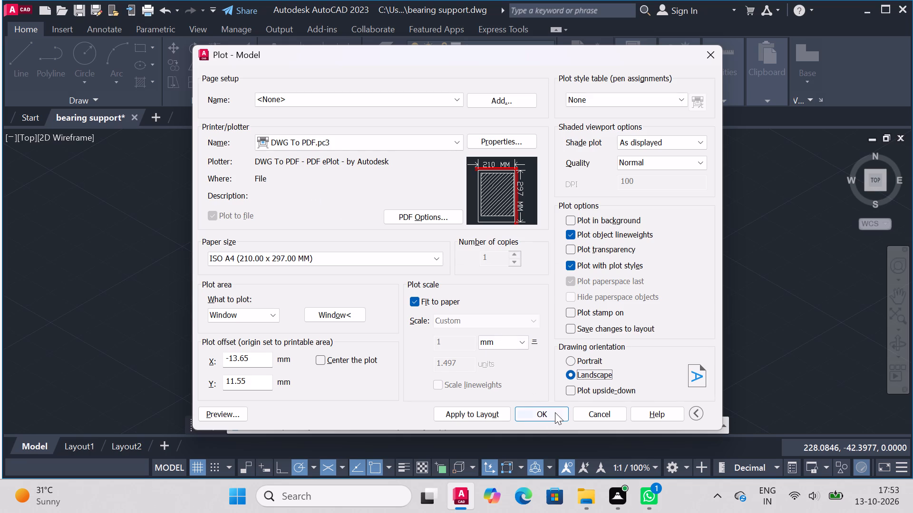
click(555, 412)
click(249, 201)
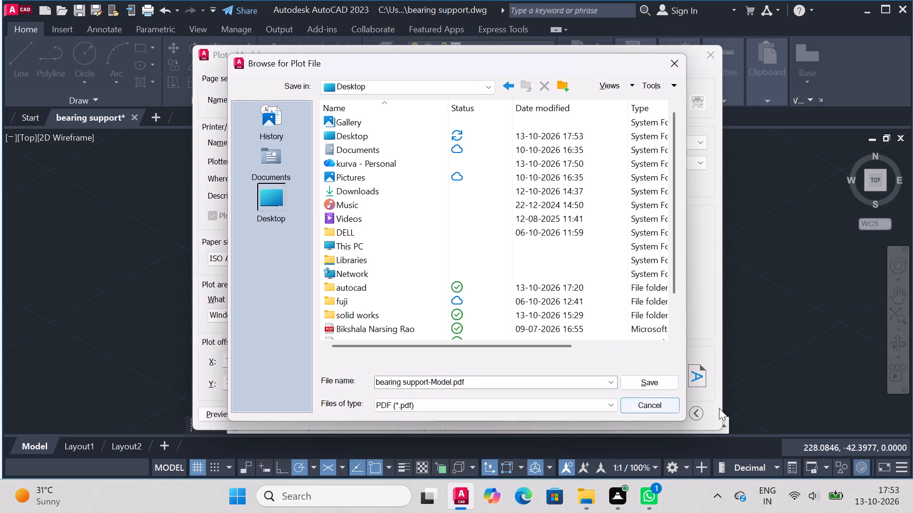
click(661, 388)
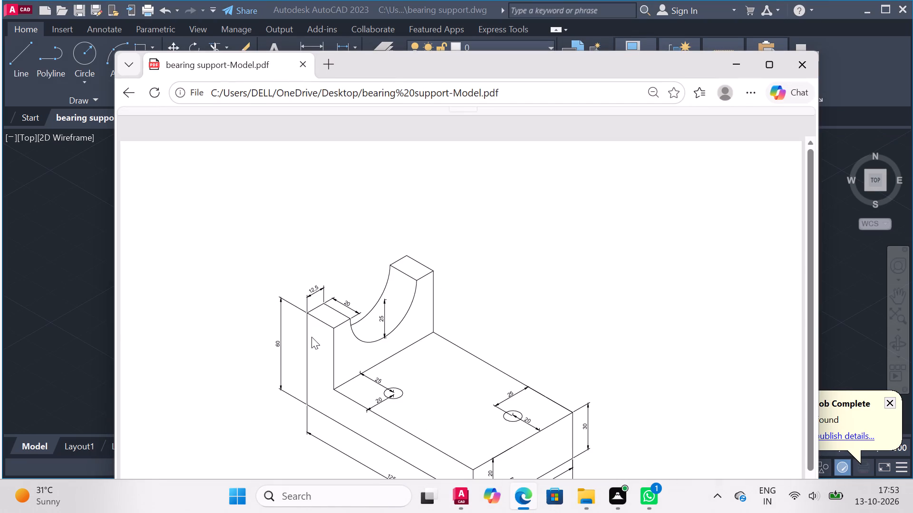
scroll(469, 313, down, 3)
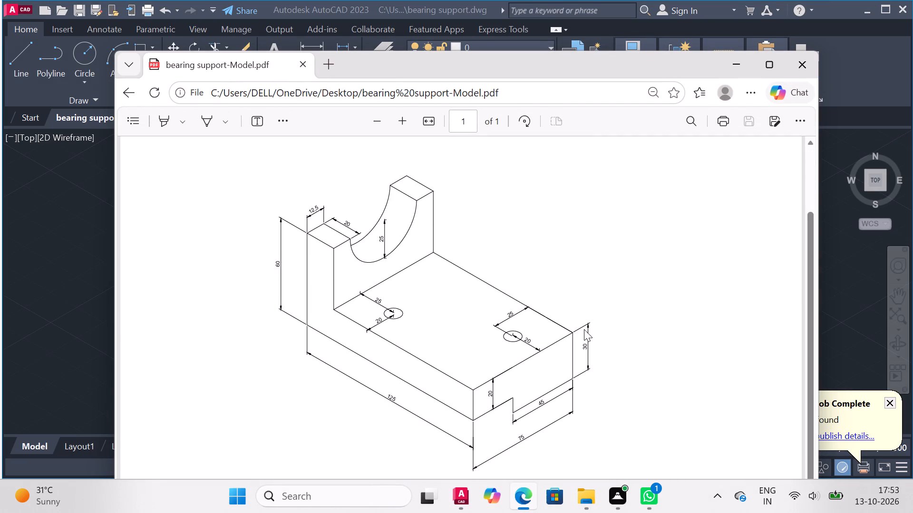
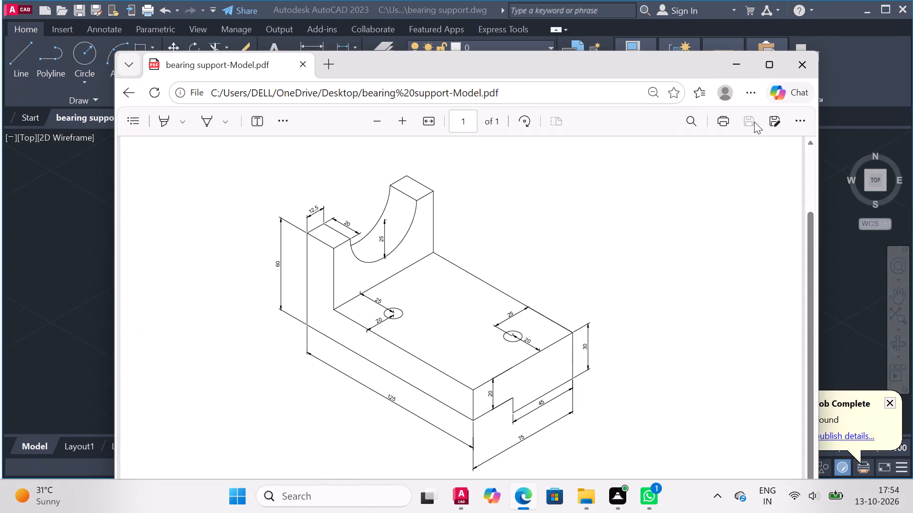
Close the plotted bearing support-Model.pdf in Microsoft Edge and return to the AutoCAD drawing.
click(804, 68)
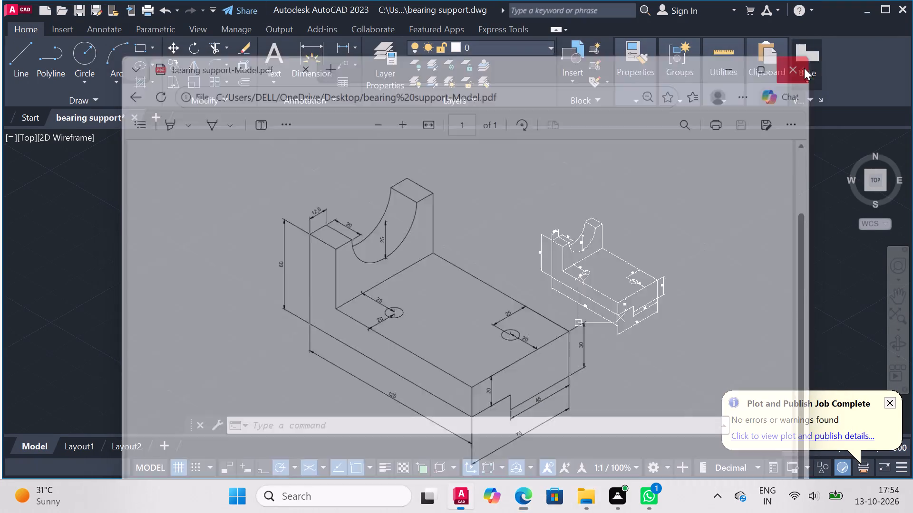